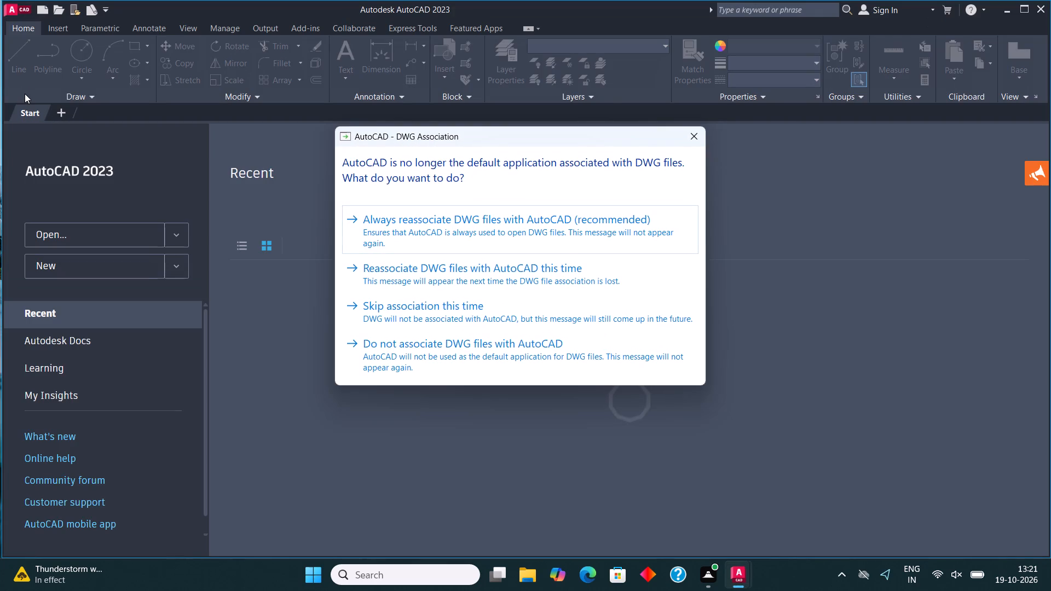
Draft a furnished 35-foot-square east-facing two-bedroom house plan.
Dismiss the DWG file association prompt and create a new blank drawing.
click(694, 130)
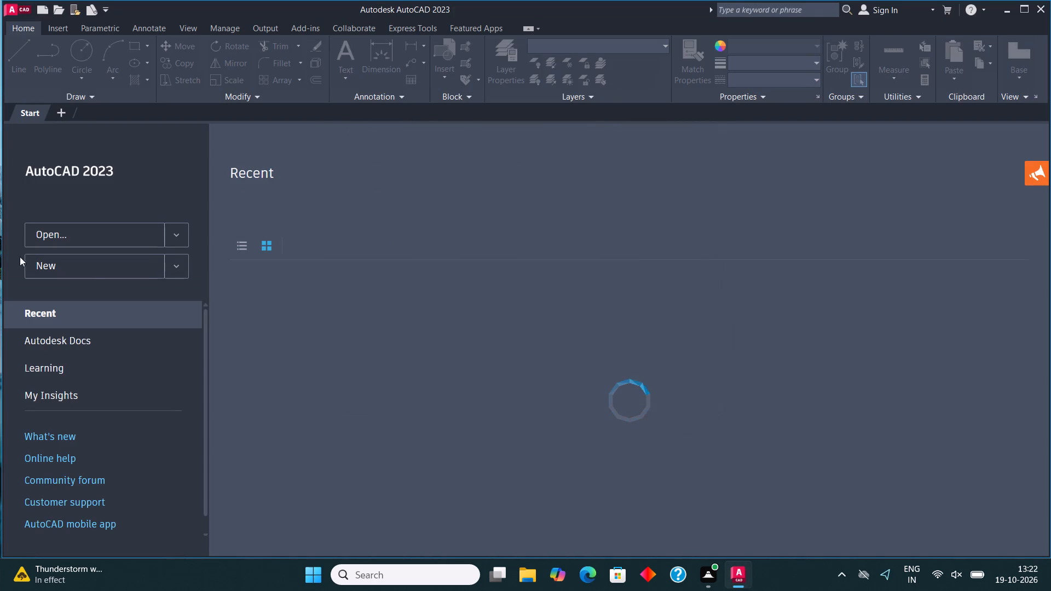
click(116, 263)
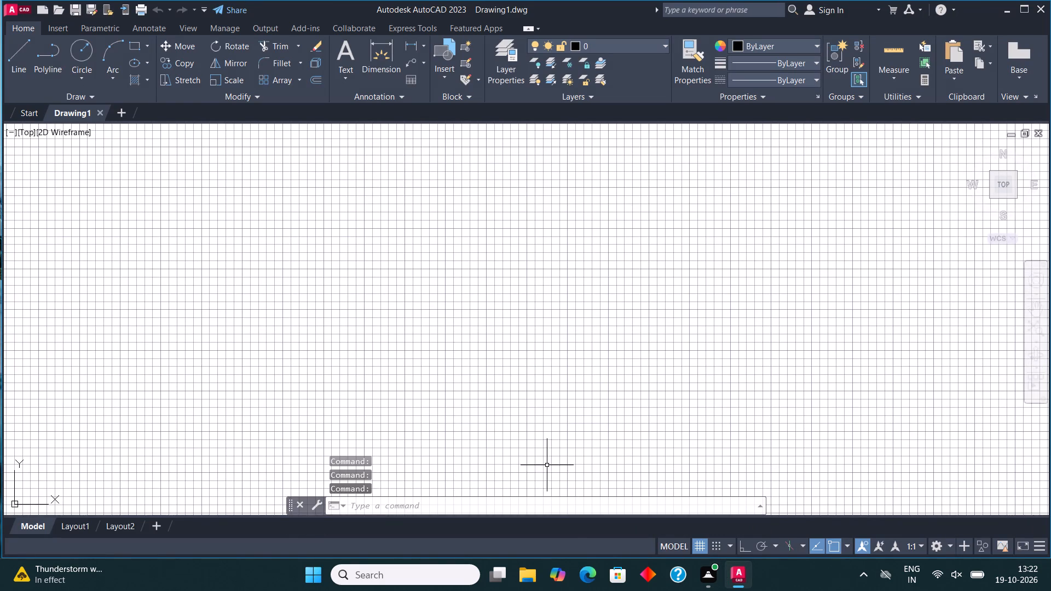
Open the program options, look over the open and save settings, and close them.
text(op)
key(Return)
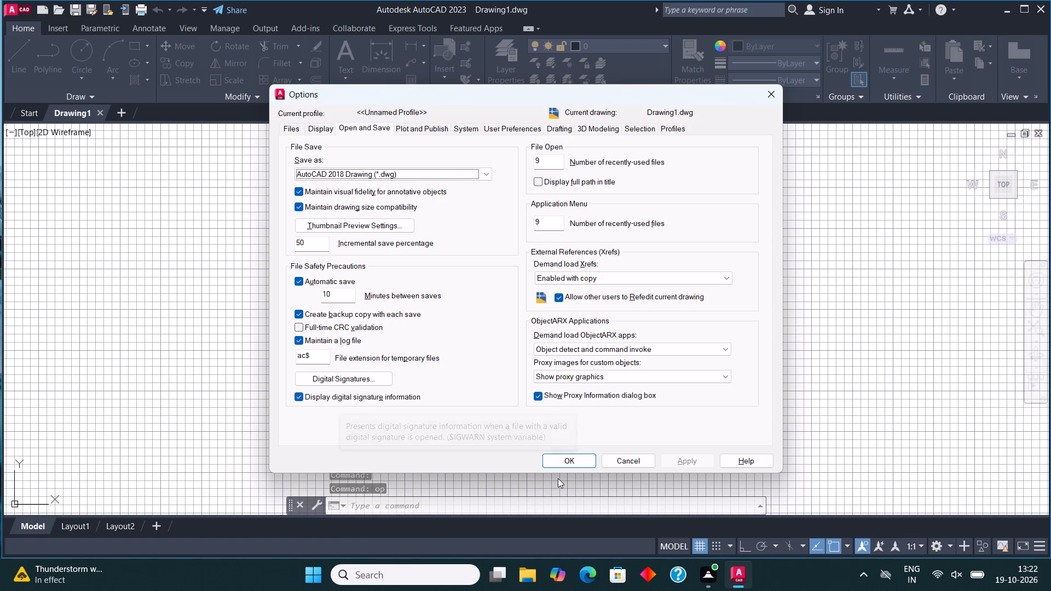
click(580, 459)
Turn off dynamic UCS and the drawing grid.
key(F6)
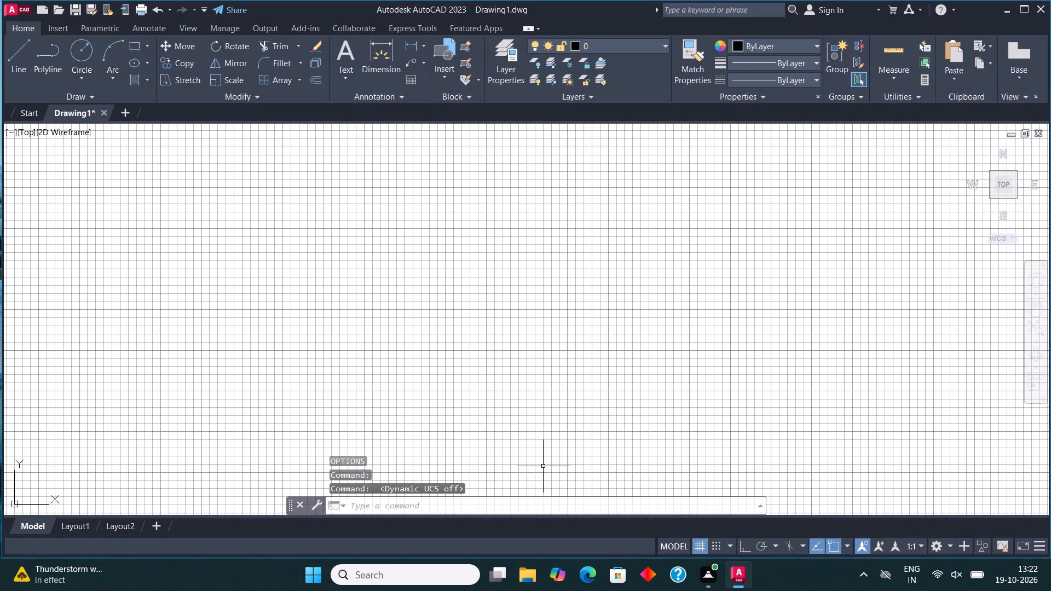
key(F7)
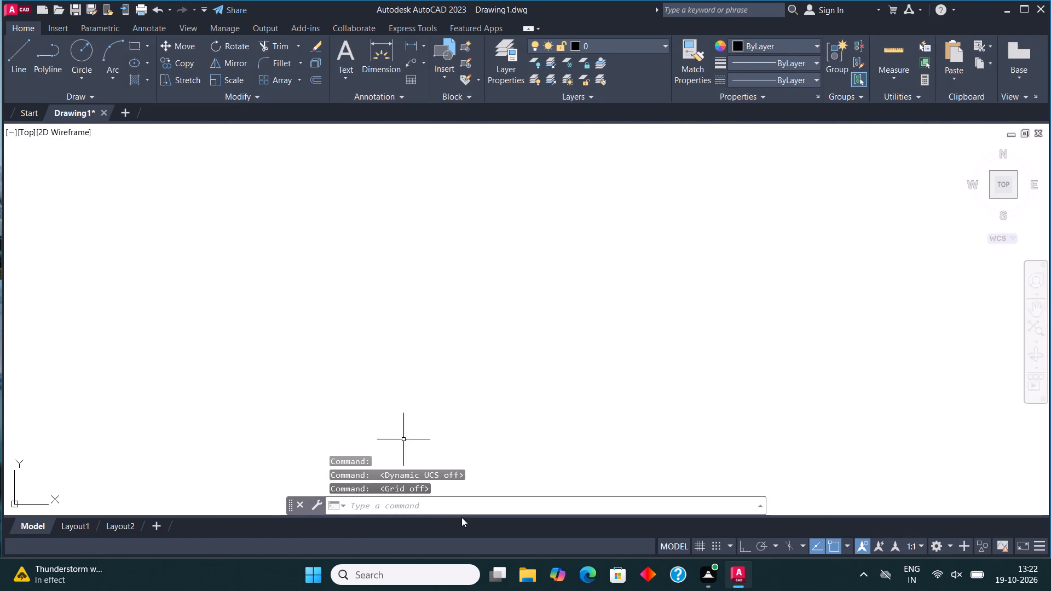
Configure the drawing units to Architectural length with 0'-0" precision and an insertion scale in inches.
scroll(438, 408, down, 3)
middle_drag(353, 363, 313, 360)
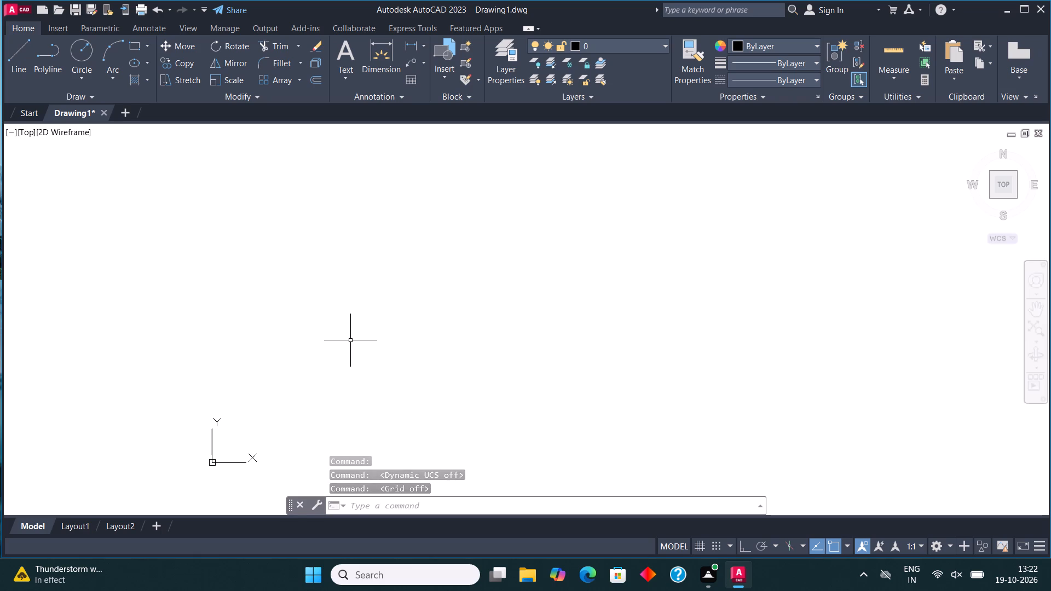
text(un)
key(Return)
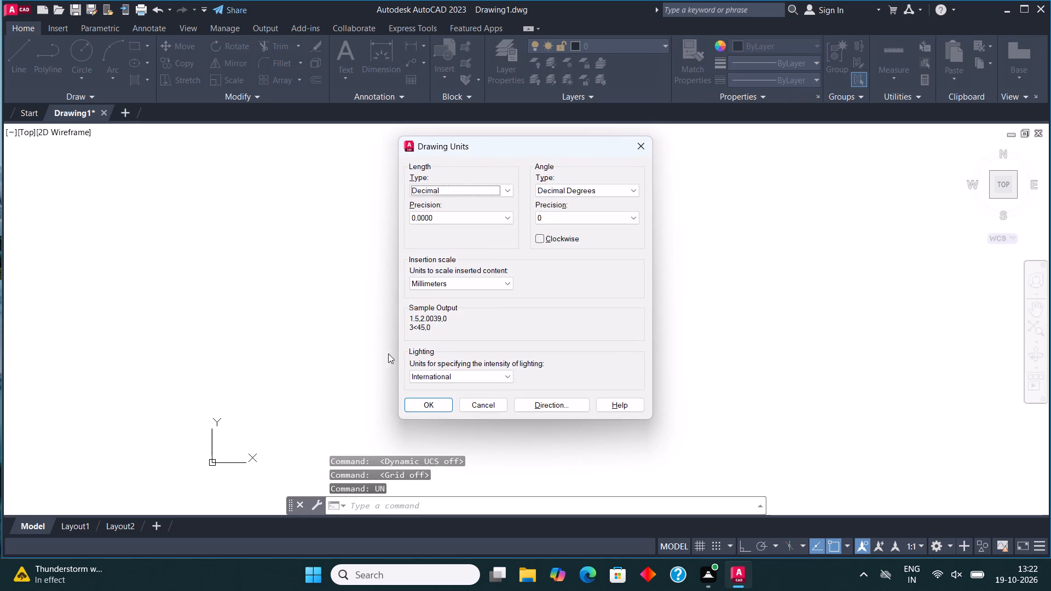
click(500, 188)
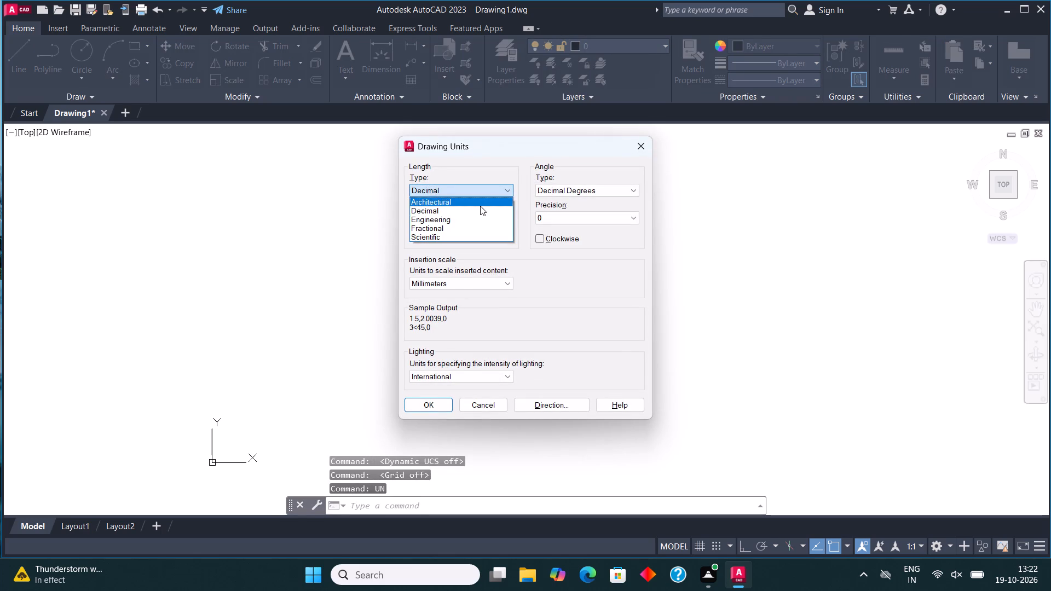
click(480, 206)
click(489, 221)
click(467, 228)
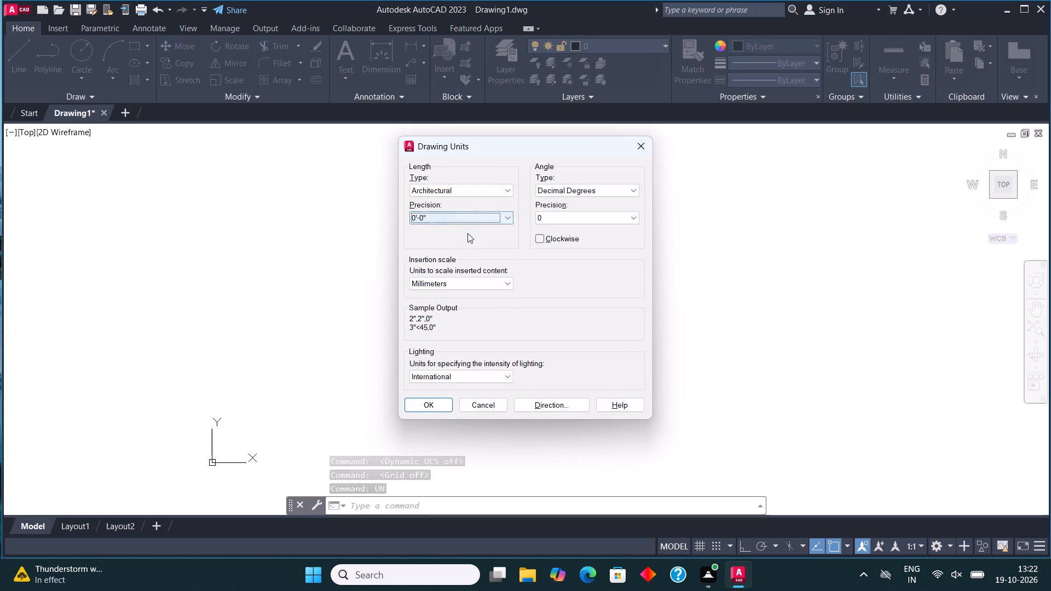
click(466, 282)
click(463, 303)
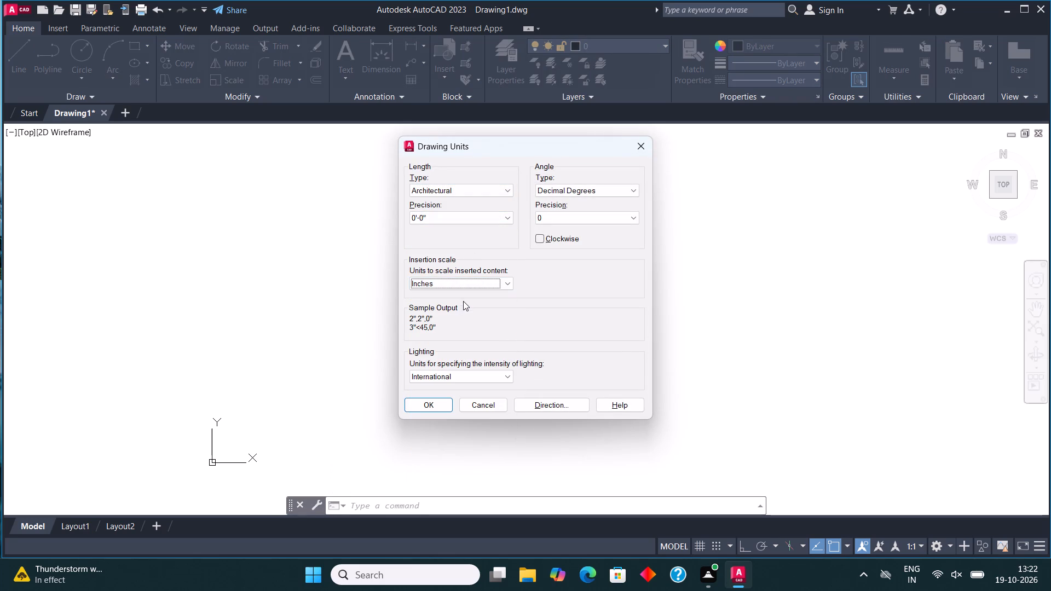
click(440, 407)
Modify the ISO-25 dimension style so its linear primary units use the Architectural format.
key(d)
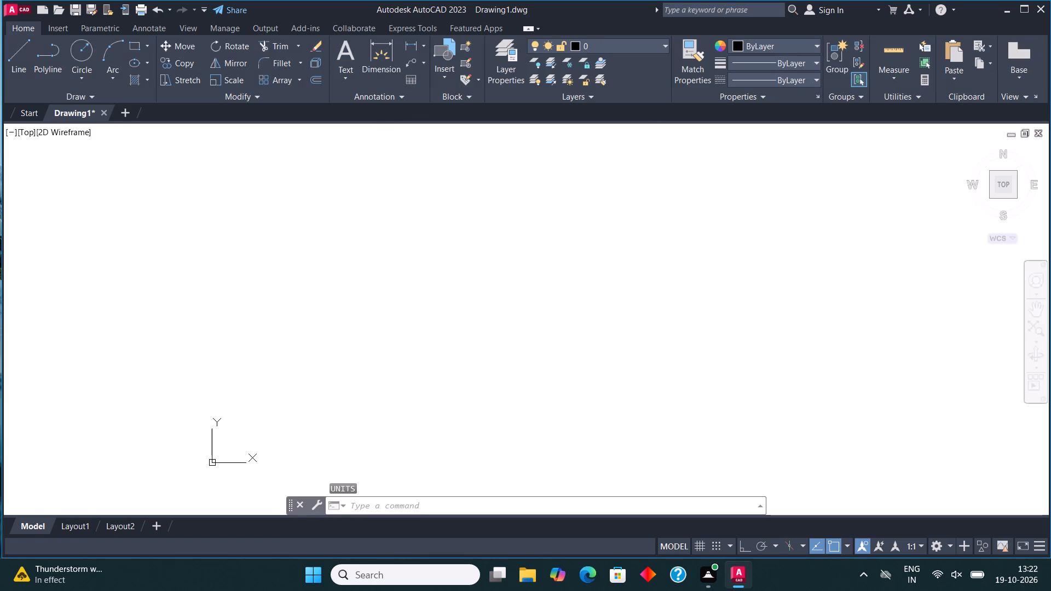
key(i)
key(m)
key(s)
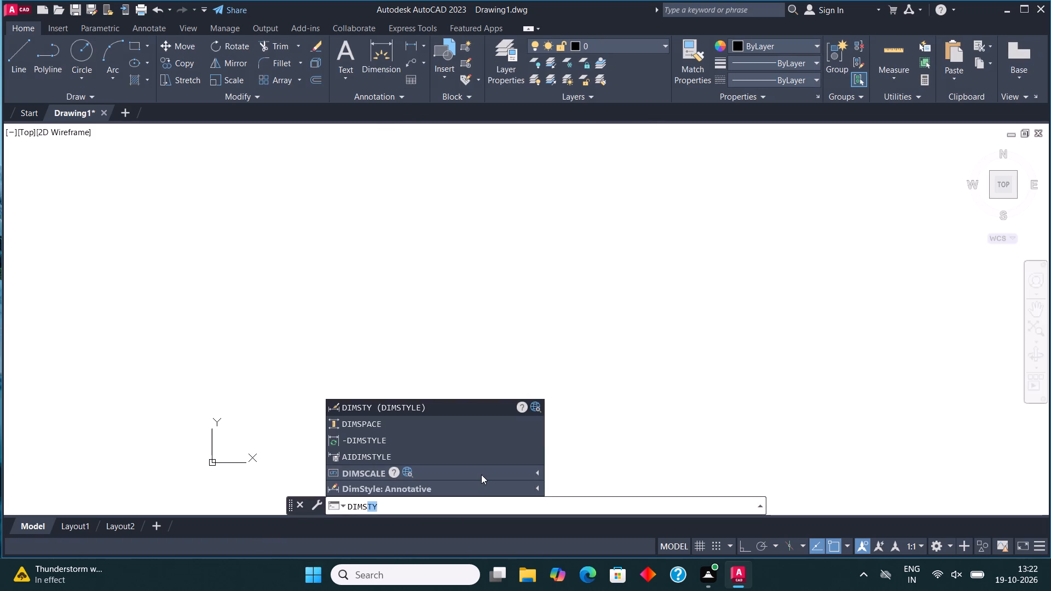
click(421, 413)
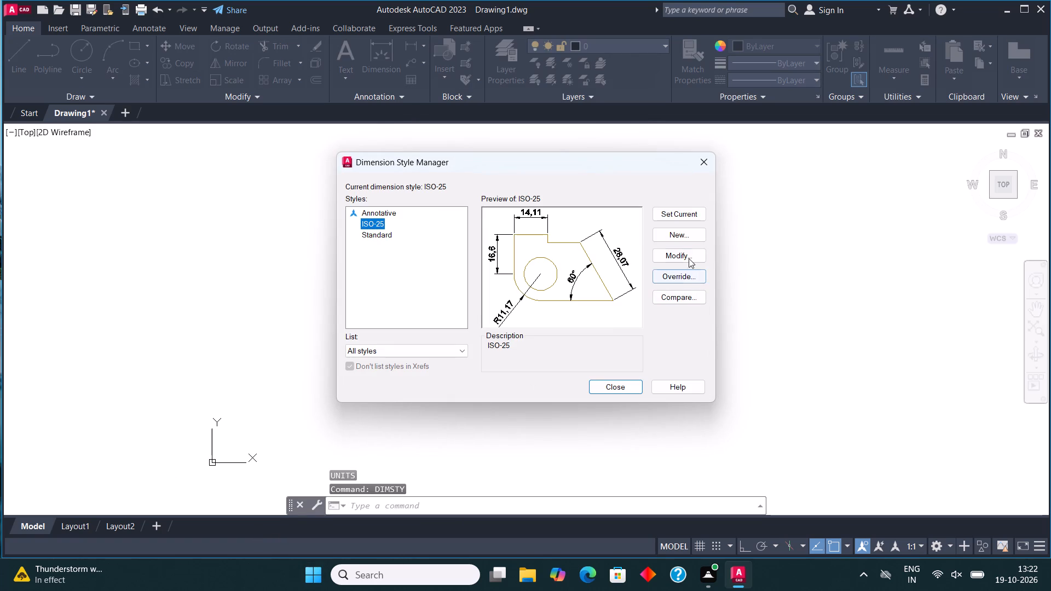
click(685, 254)
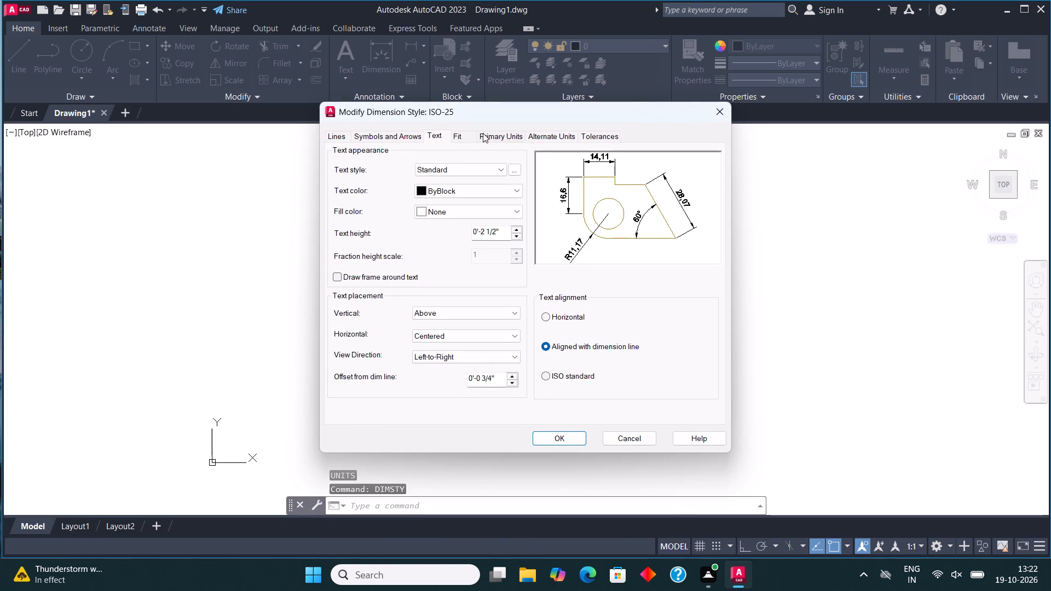
click(488, 135)
click(471, 164)
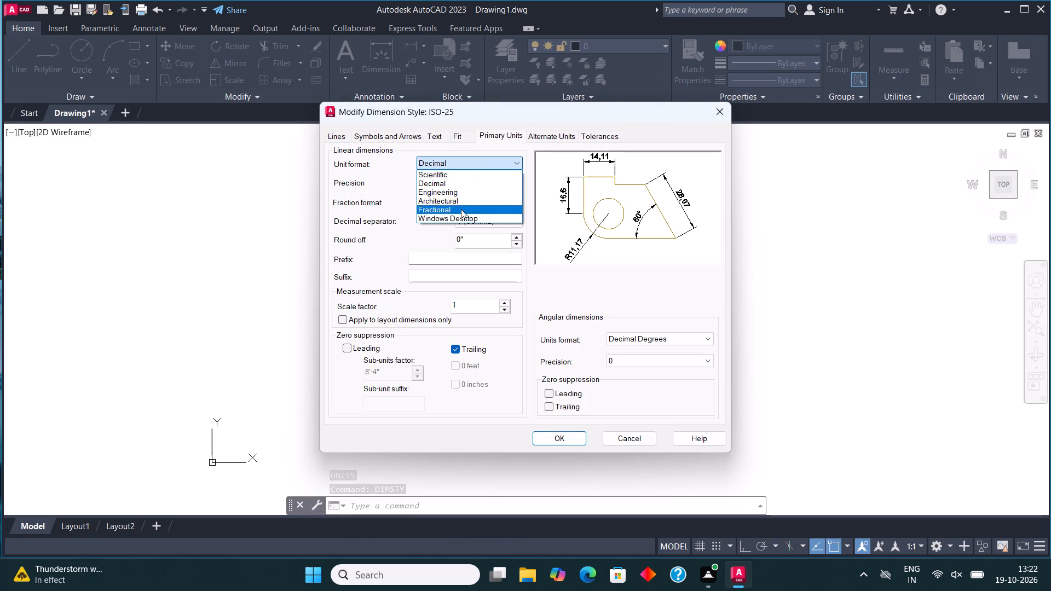
click(455, 202)
Set the ISO-25 style's dimension text height to 5", make the style current and close the dimension style manager.
click(435, 134)
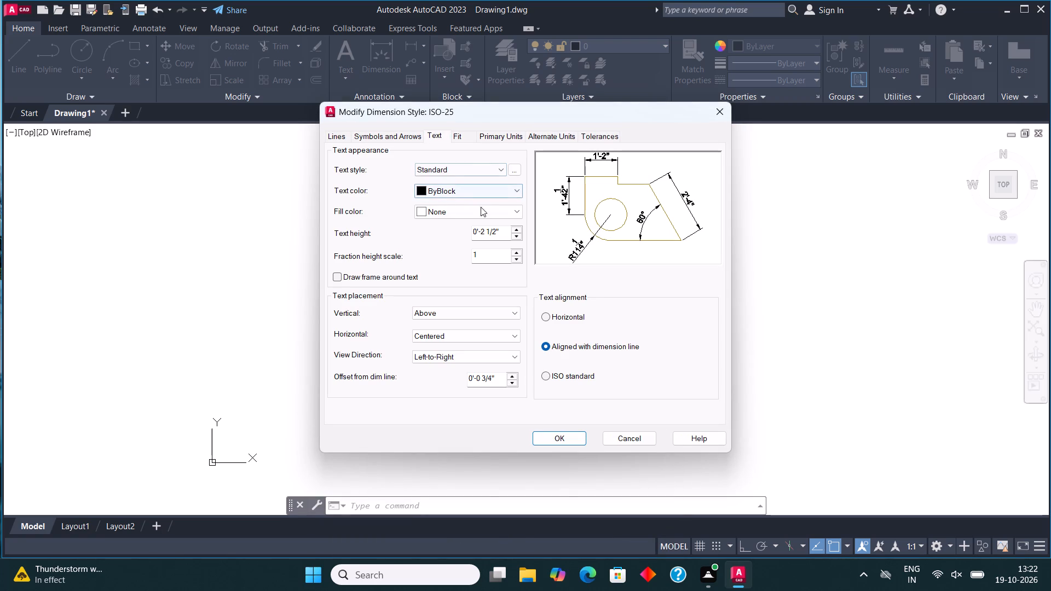
drag(510, 233, 449, 245)
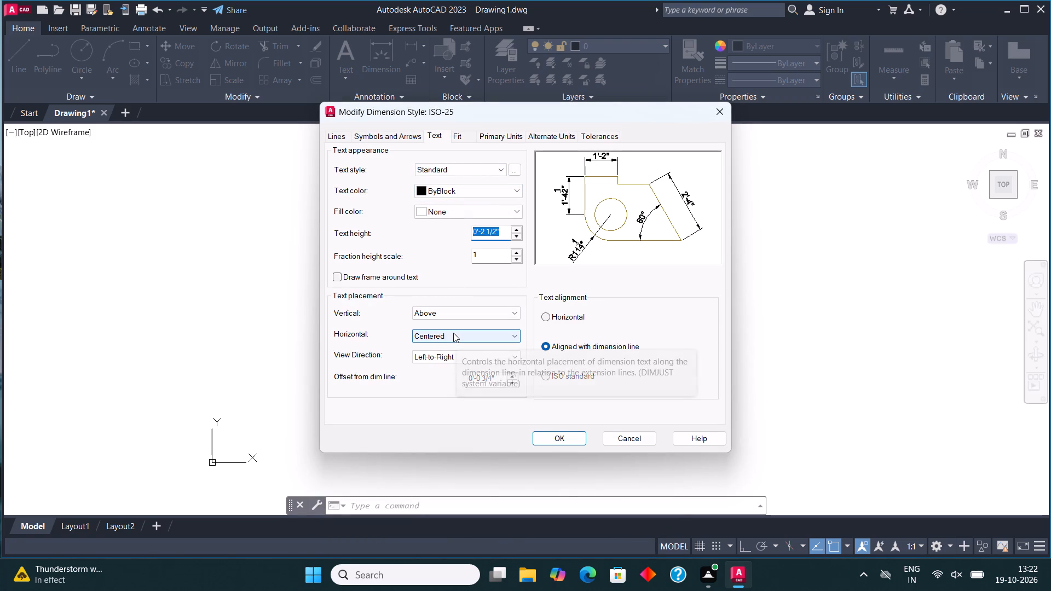
text(5")
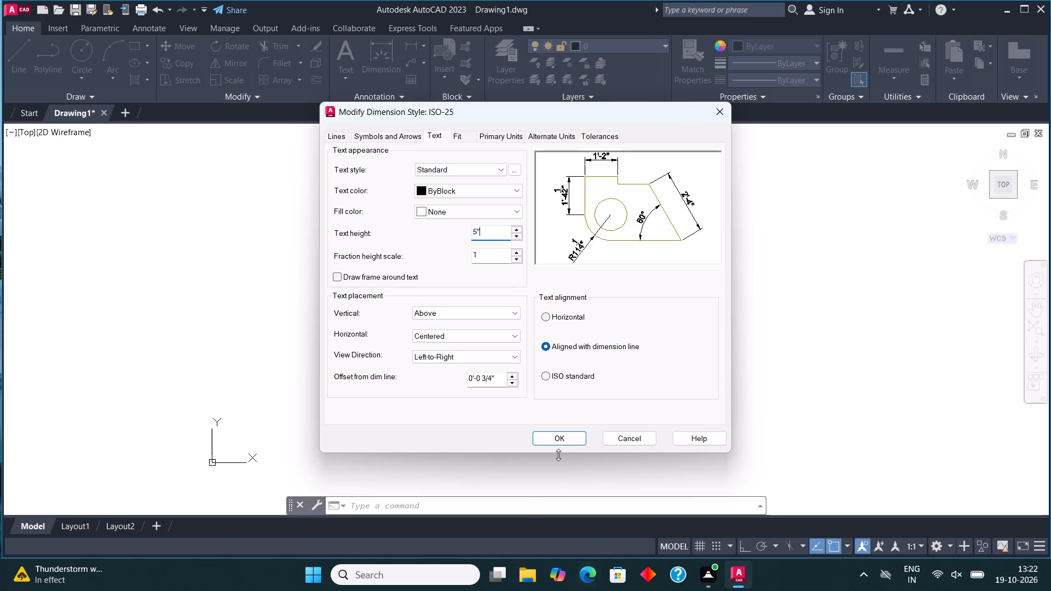
click(559, 447)
click(559, 442)
click(692, 222)
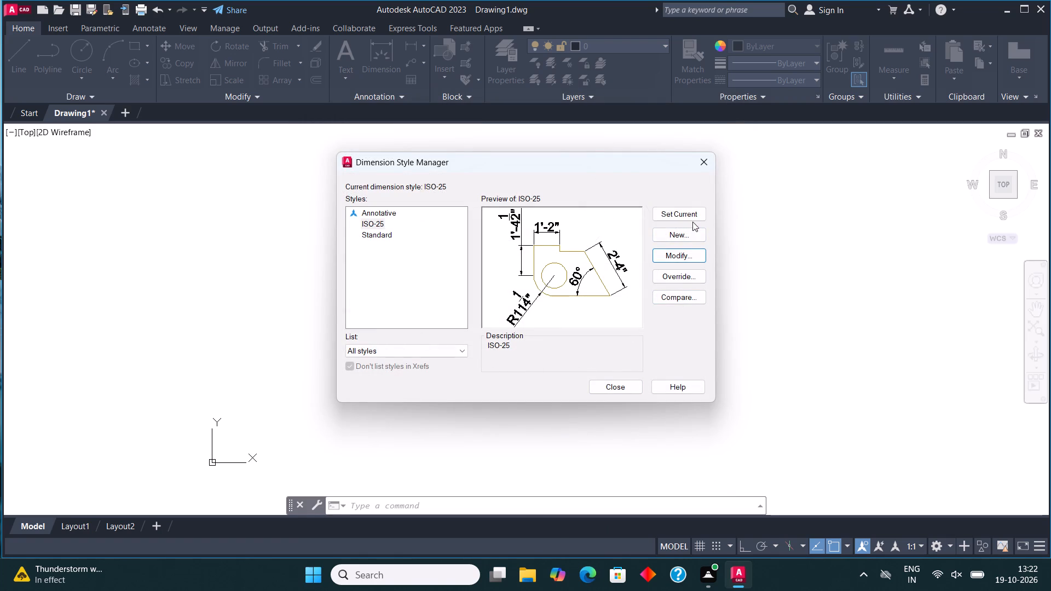
click(688, 213)
click(619, 382)
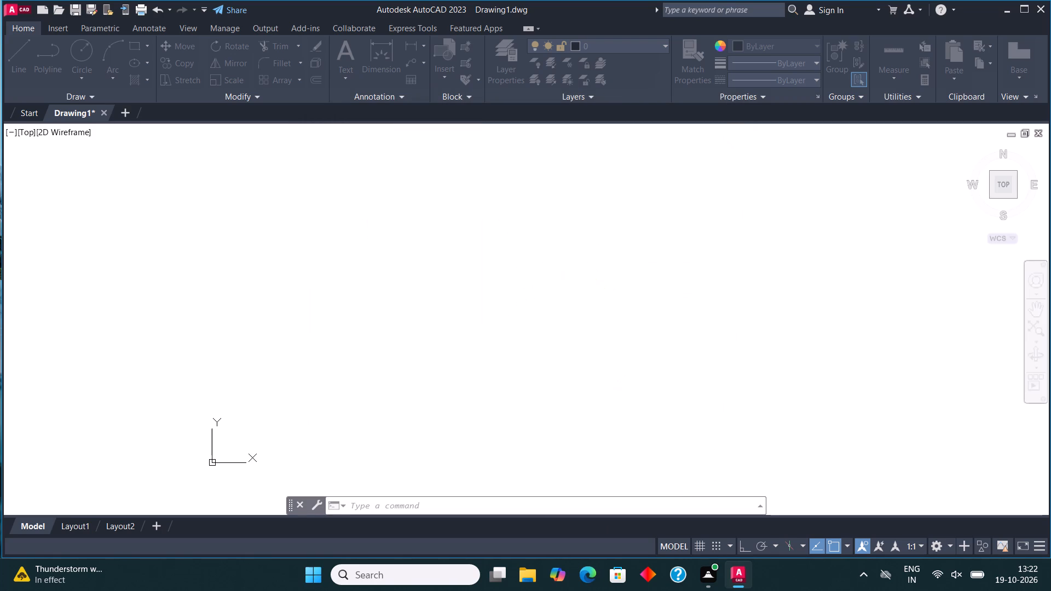
Draw a closed square with 35' sides using the Line tool with Ortho on.
click(22, 54)
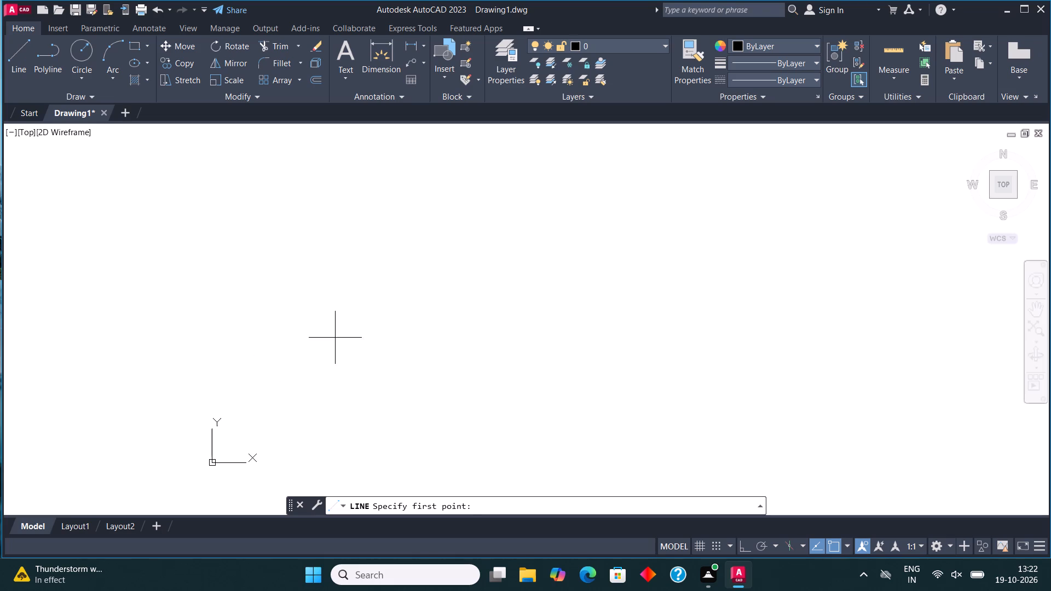
click(352, 289)
key(F8)
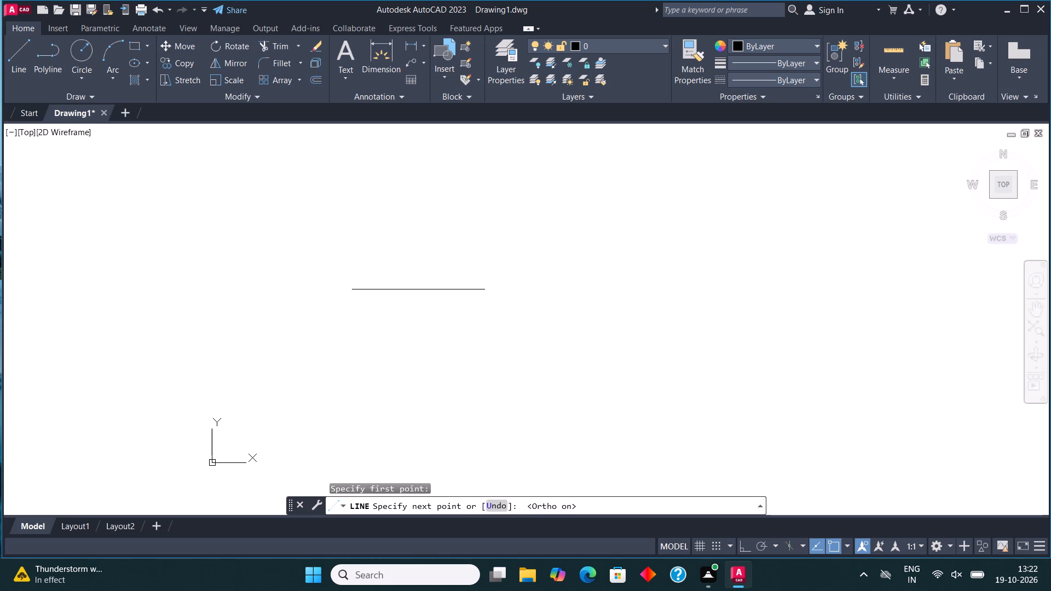
text(35')
key(Return)
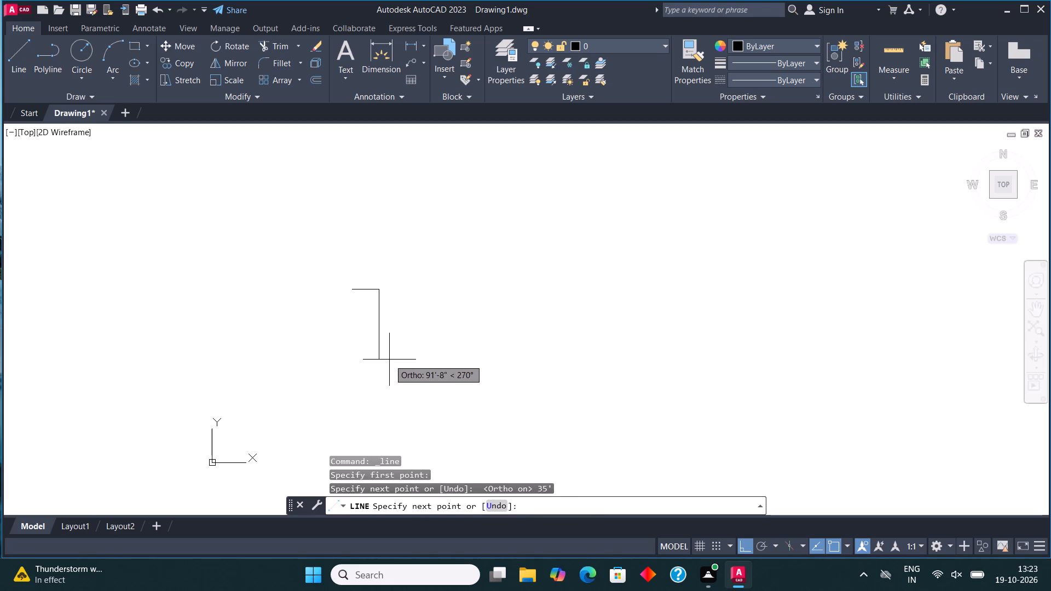
text(35')
key(Return)
scroll(390, 360, down, 1)
scroll(365, 329, up, 2)
text(35')
key(Return)
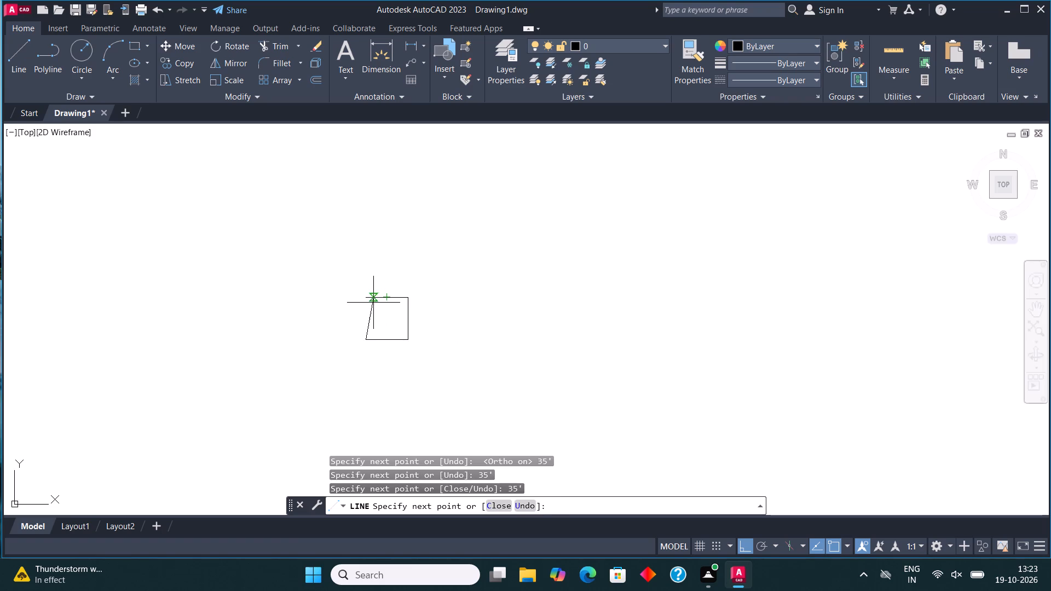
click(369, 299)
middle_drag(217, 338, 263, 338)
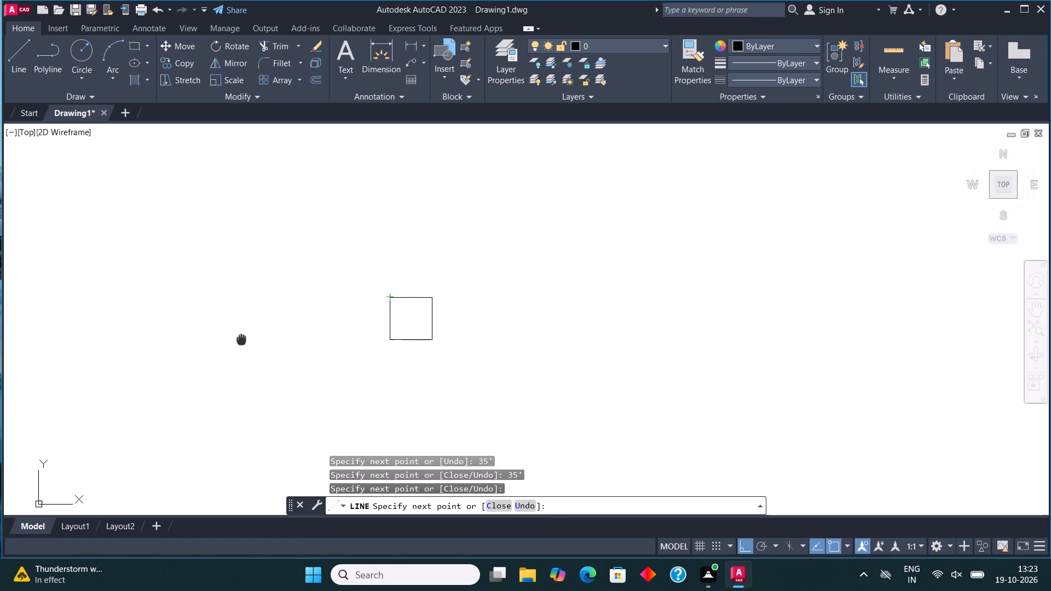
middle_drag(263, 338, 409, 338)
key(Escape)
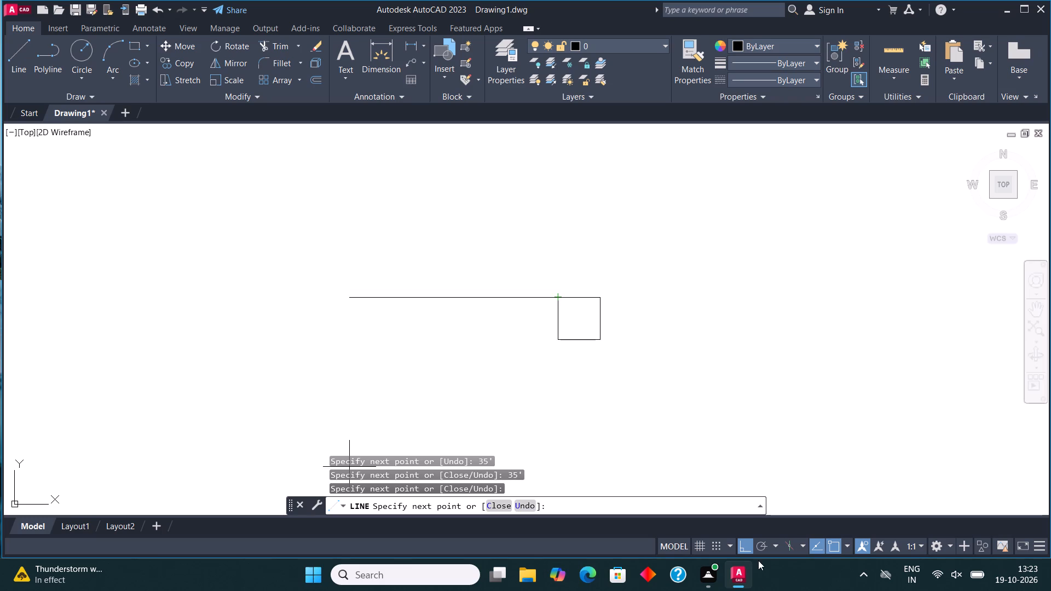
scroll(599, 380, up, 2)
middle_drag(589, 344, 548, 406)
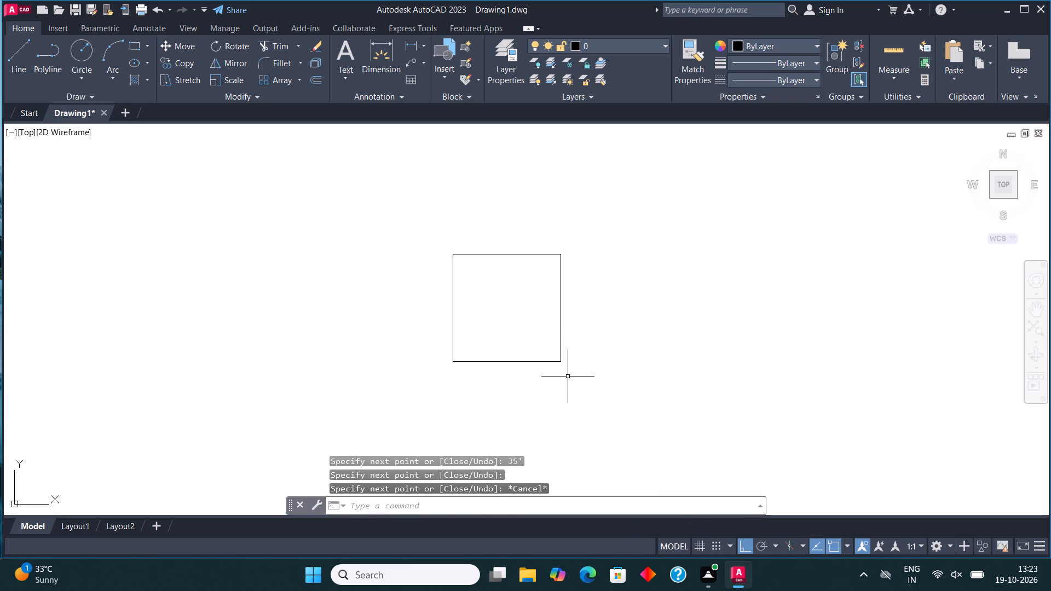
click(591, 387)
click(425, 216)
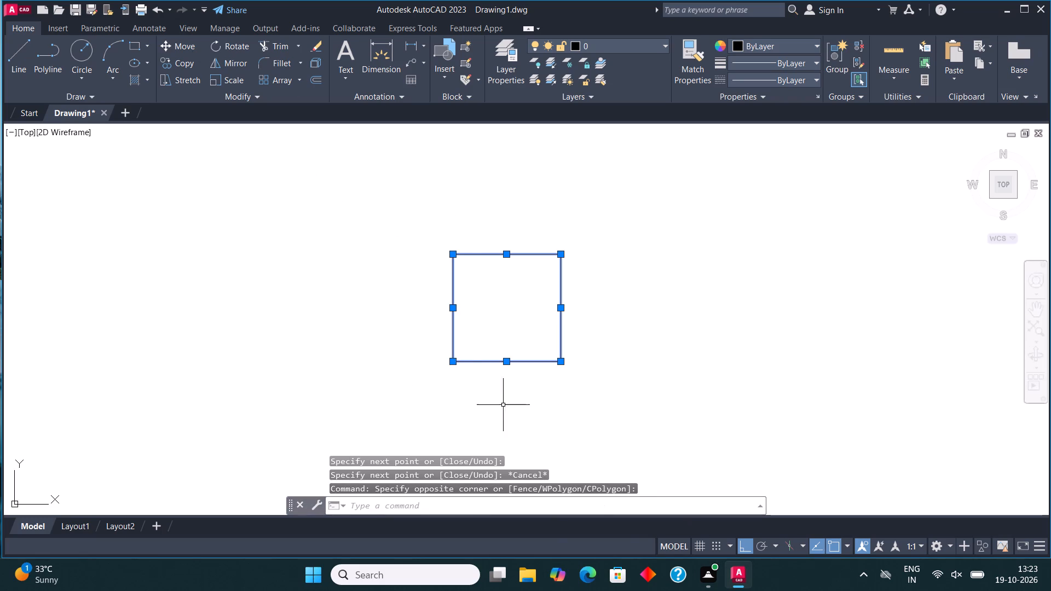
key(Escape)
Draw a rectangle over the 35' square, from its upper-left corner to its lower-right corner.
click(138, 43)
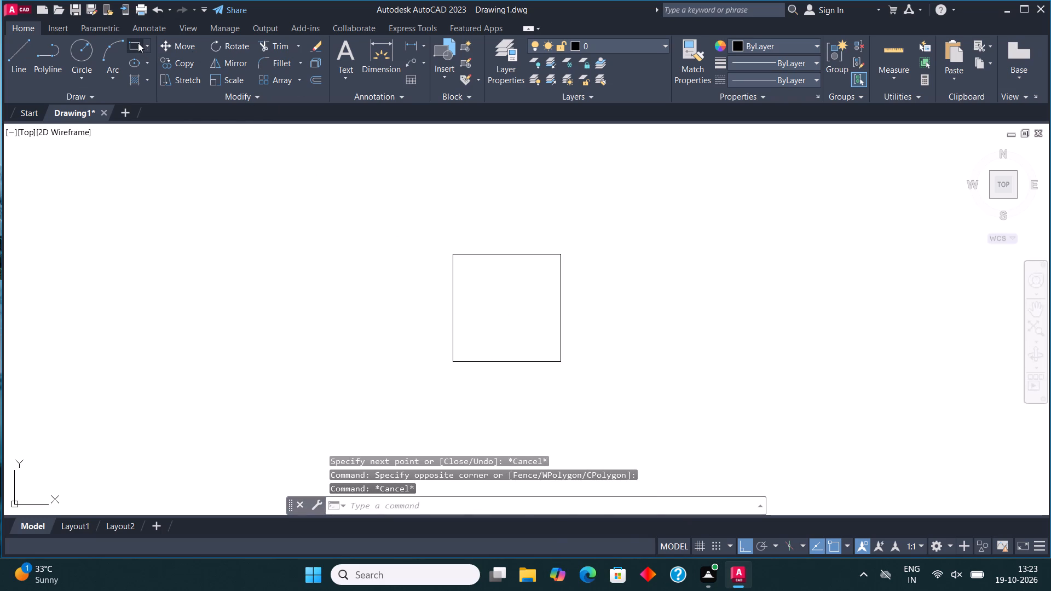
click(452, 252)
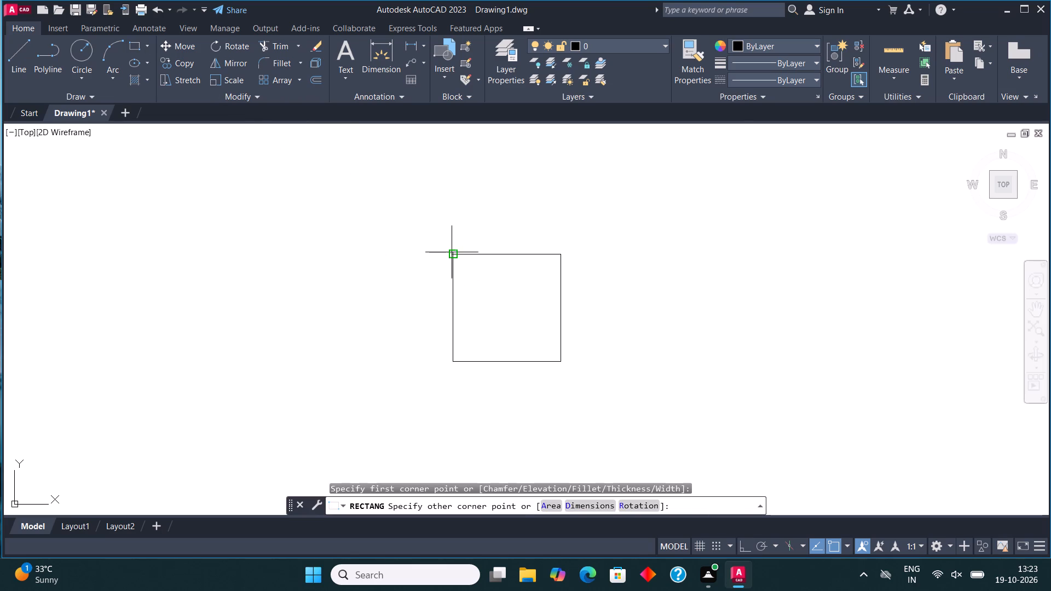
click(561, 358)
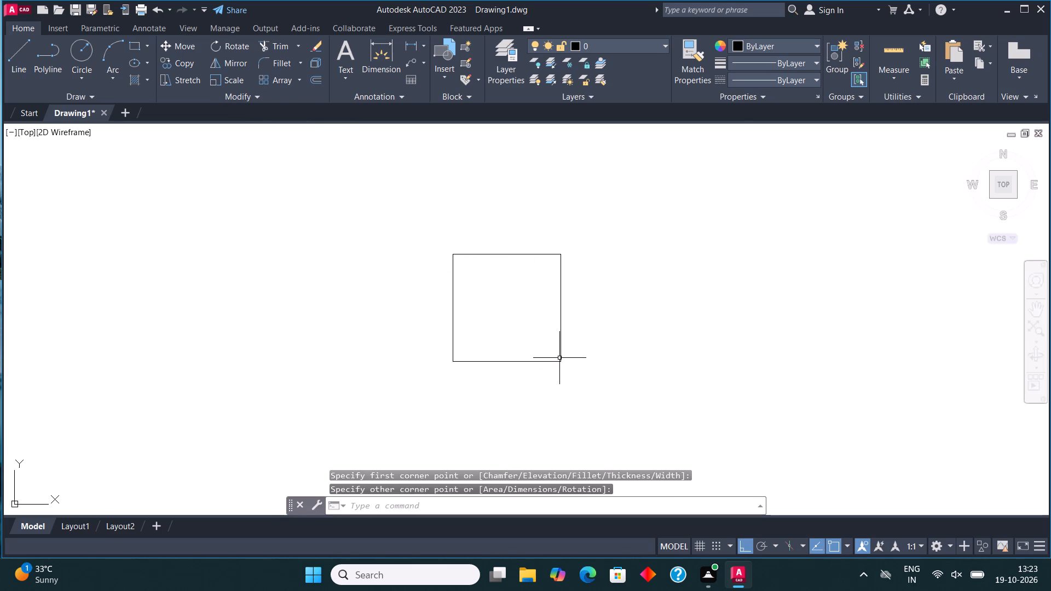
key(Escape)
Offset the 35' square outline 9" to the inside to form the outer wall thickness.
click(468, 255)
click(312, 78)
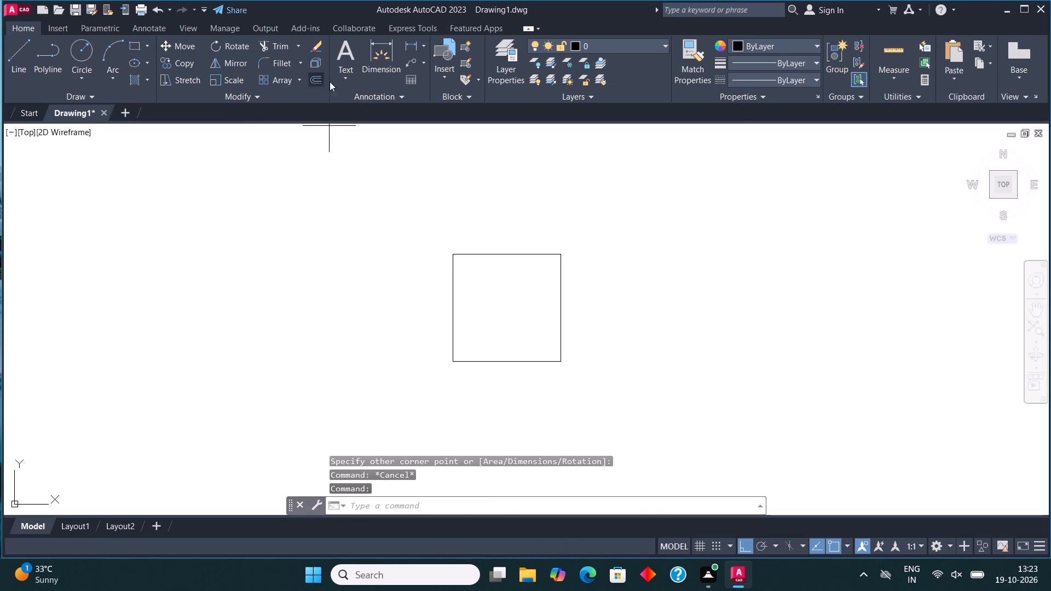
click(505, 252)
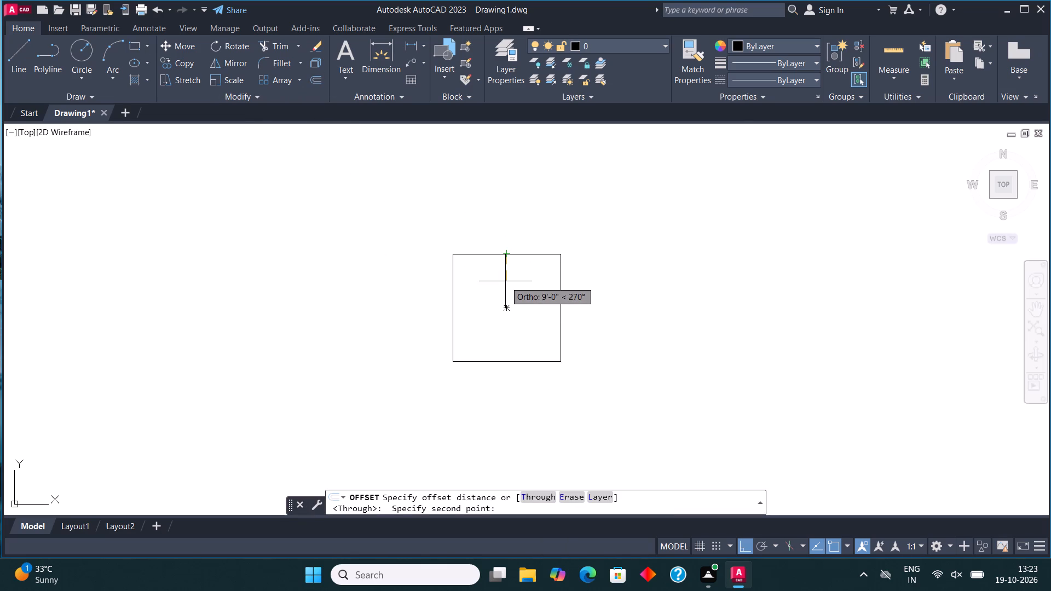
text(9")
key(Return)
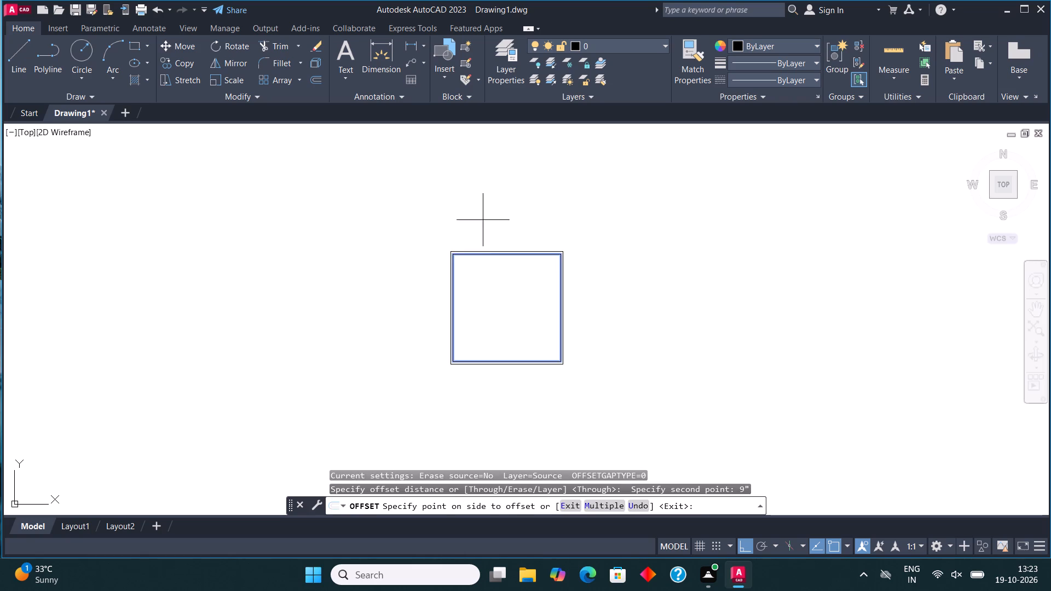
click(500, 305)
key(Escape)
Draw lines enclosing a 6' by 12' room from the inner outline's upper-left corner: 6' across, 12' down, and back to the inner wall line.
click(11, 53)
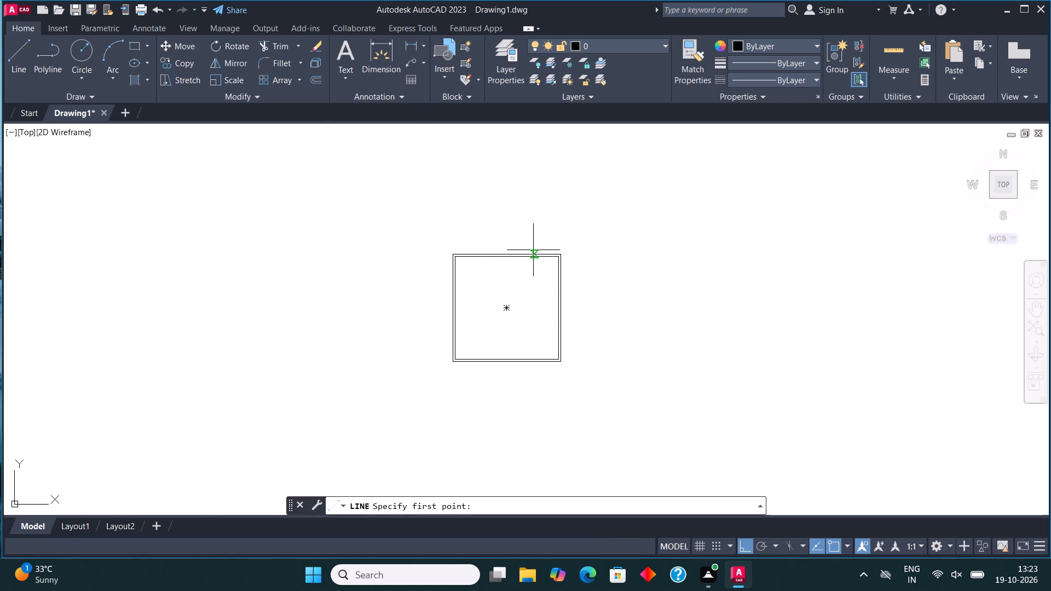
scroll(453, 257, up, 4)
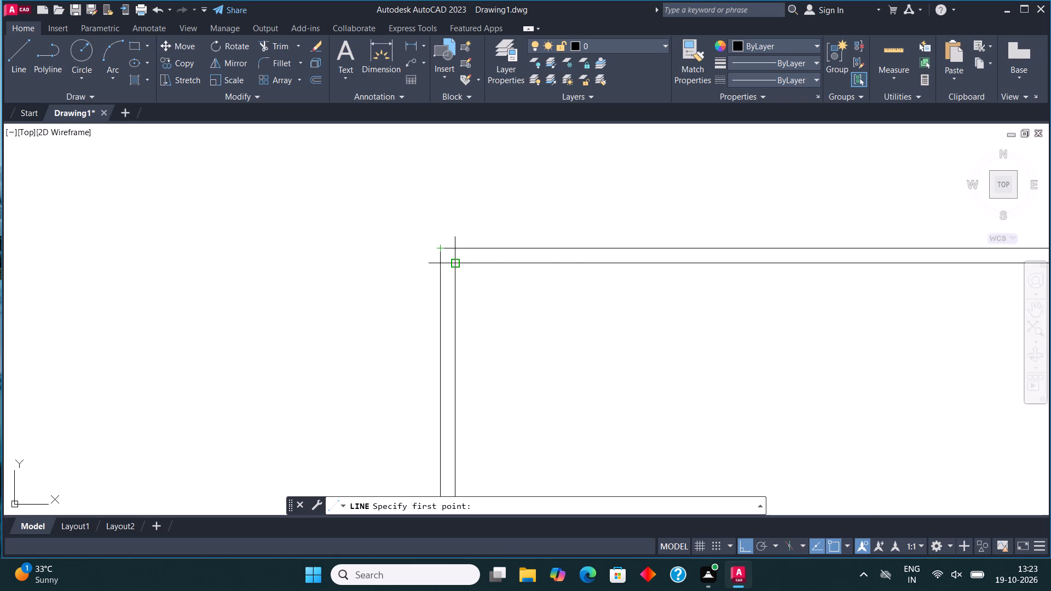
click(453, 264)
text(6')
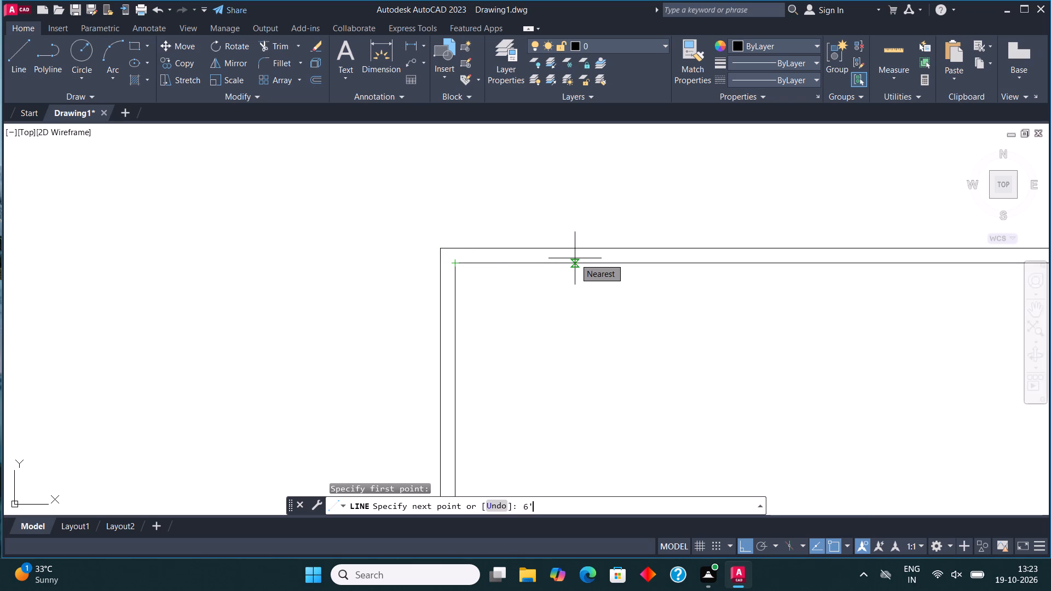
key(Return)
scroll(626, 343, down, 2)
middle_drag(636, 375, 628, 401)
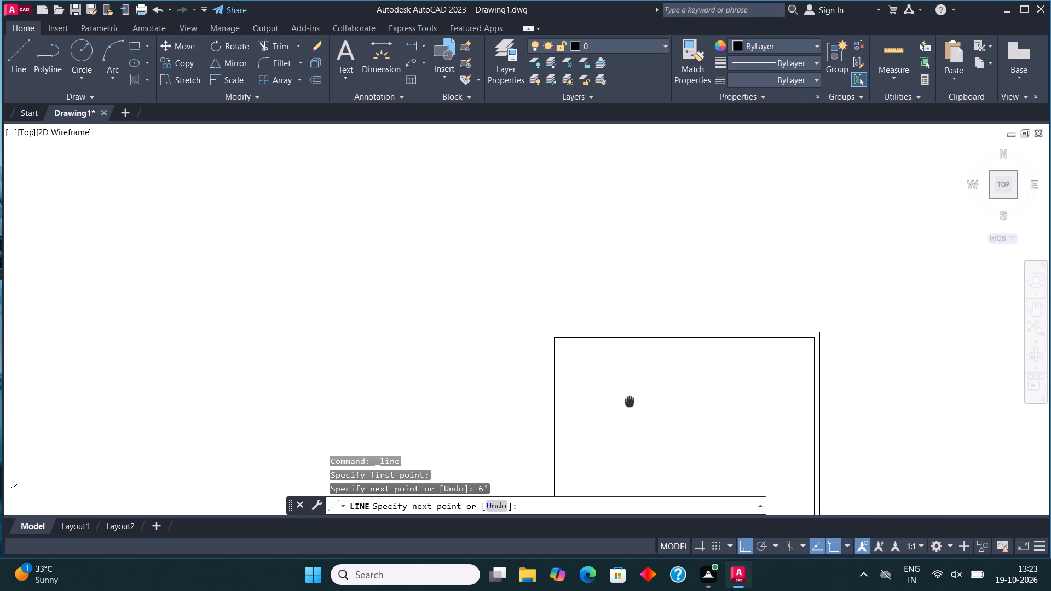
middle_drag(628, 401, 628, 402)
scroll(621, 396, up, 1)
text(12')
key(Return)
click(509, 456)
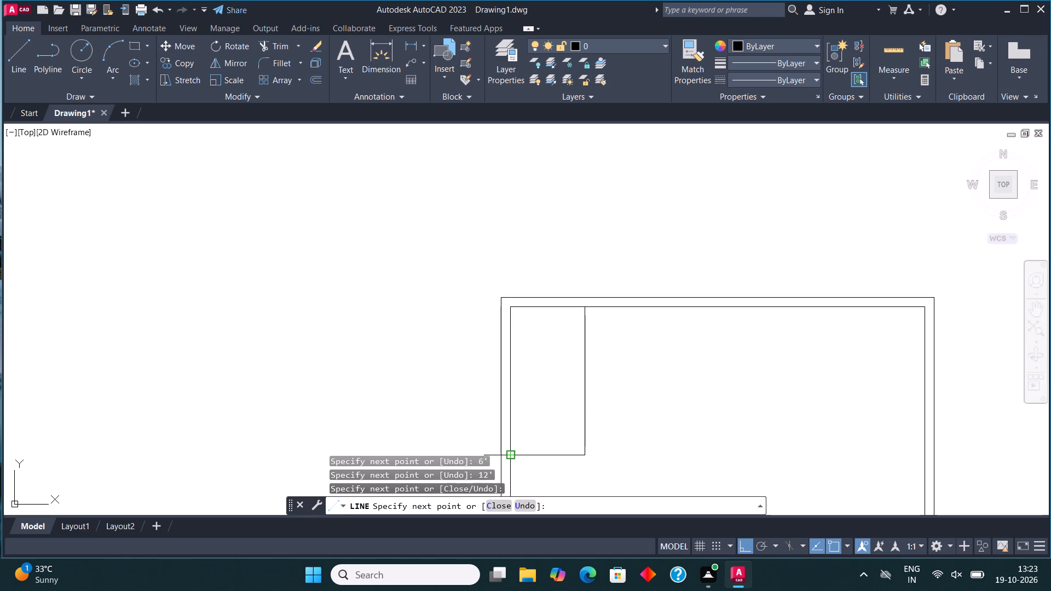
scroll(379, 405, down, 2)
scroll(424, 438, up, 3)
scroll(512, 424, down, 1)
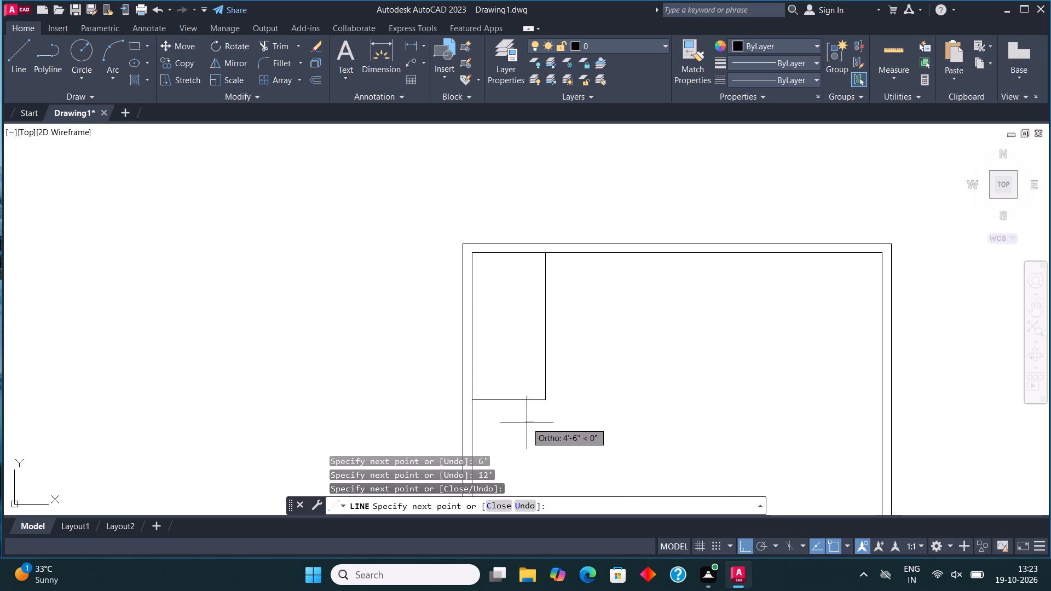
key(Escape)
Offset the 6' by 12' room's right and bottom lines 4.5" outward to form partition walls.
click(575, 406)
click(534, 367)
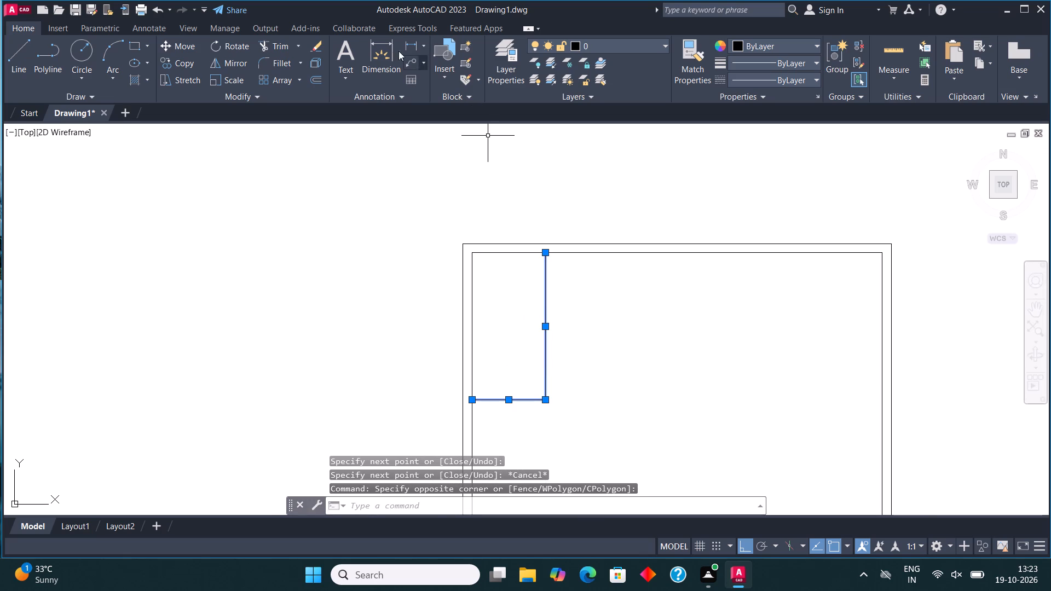
click(314, 77)
click(544, 322)
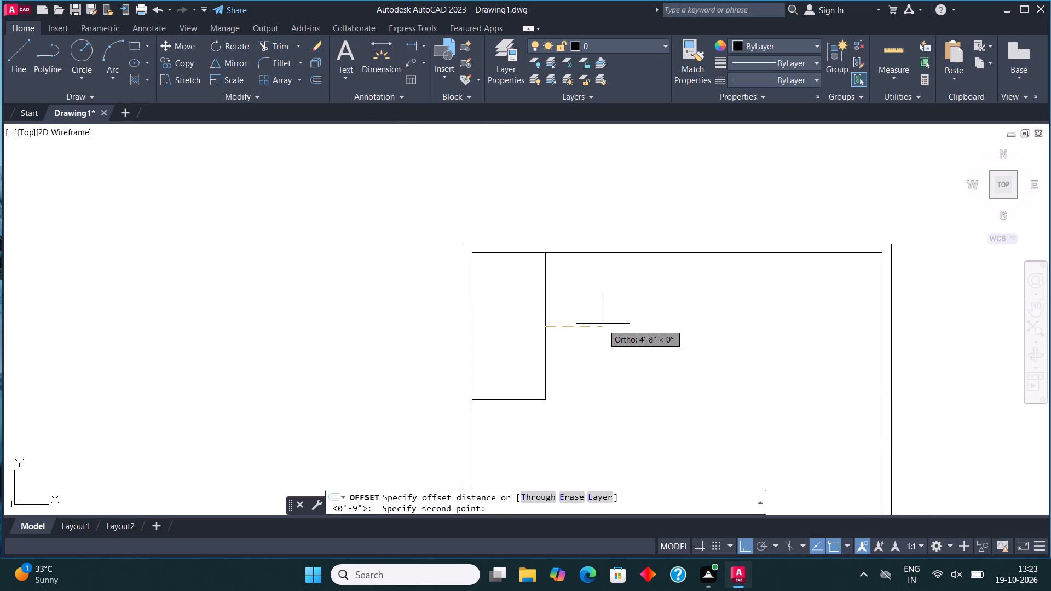
text(4.5")
key(Return)
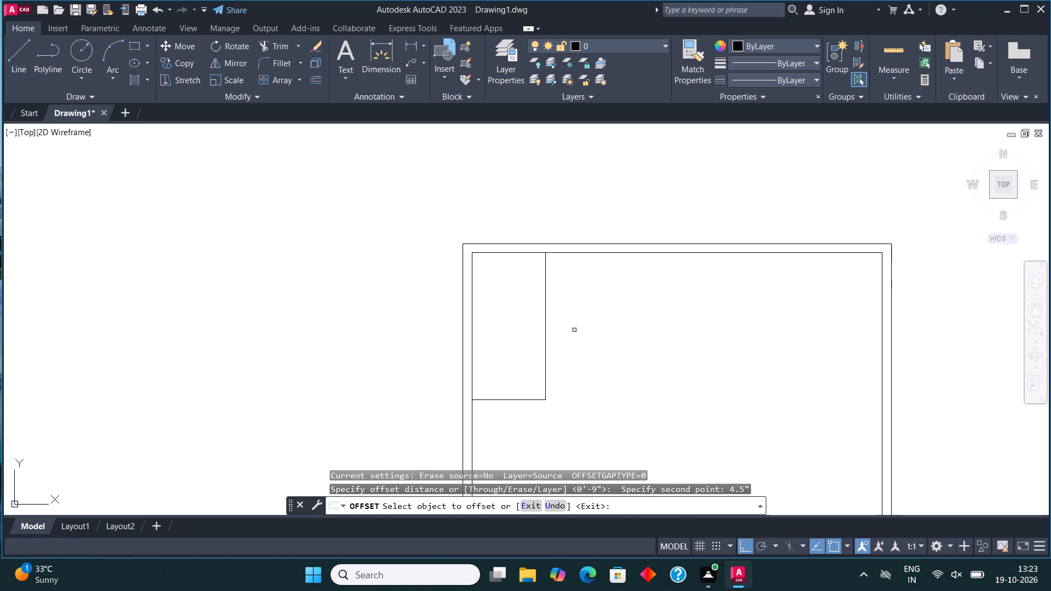
click(544, 326)
click(559, 338)
click(524, 398)
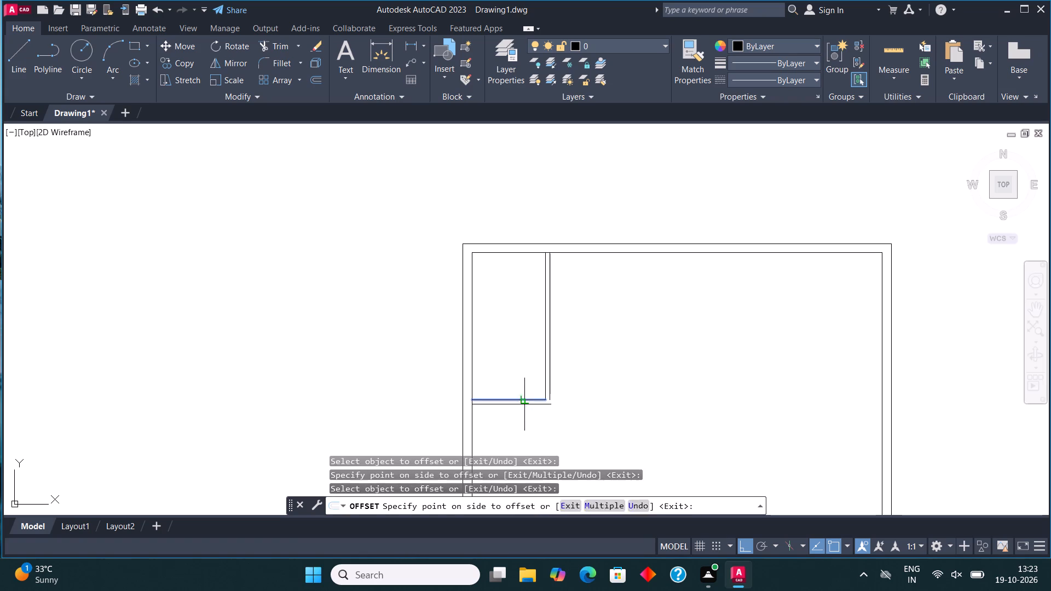
click(524, 416)
Fillet the two outer partition lines into a closed corner at the small room's lower right.
click(270, 59)
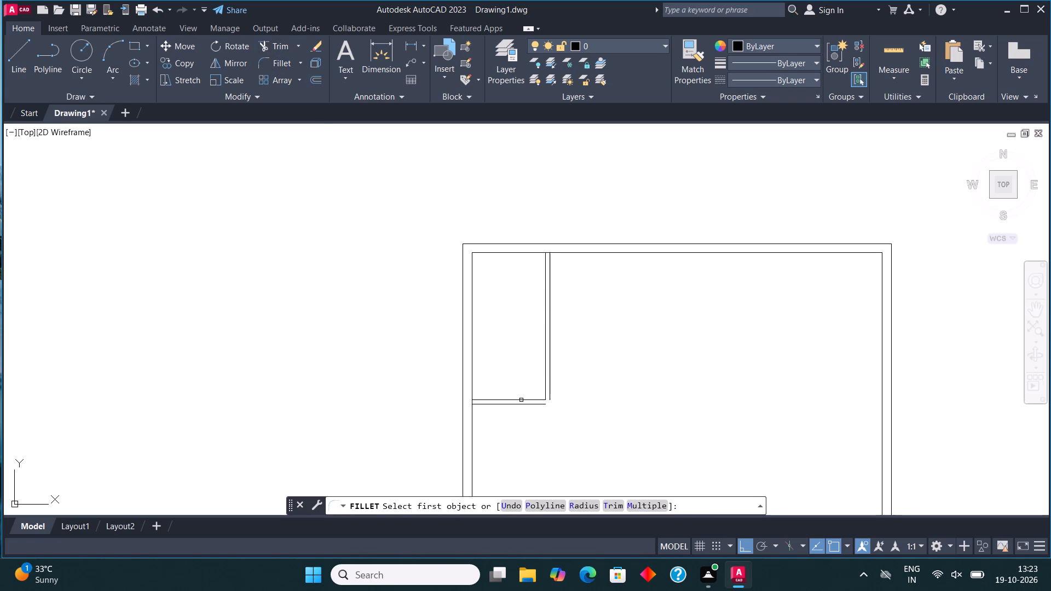
click(523, 403)
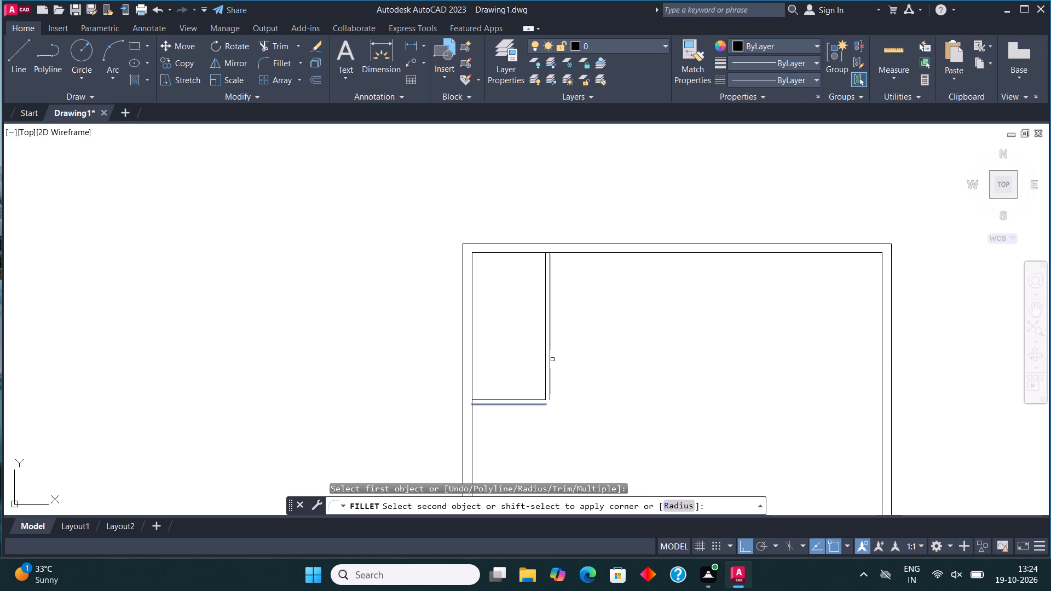
click(552, 360)
click(550, 349)
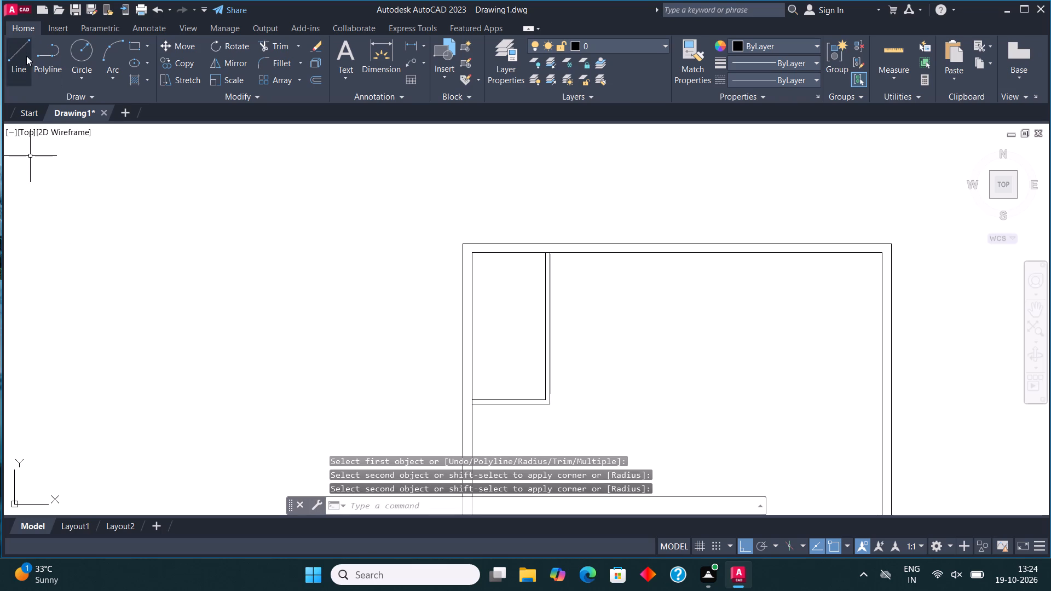
Draw lines for a 12' by 12' room starting where the first partition's outer line meets the top inner wall, ending back at that partition.
click(22, 48)
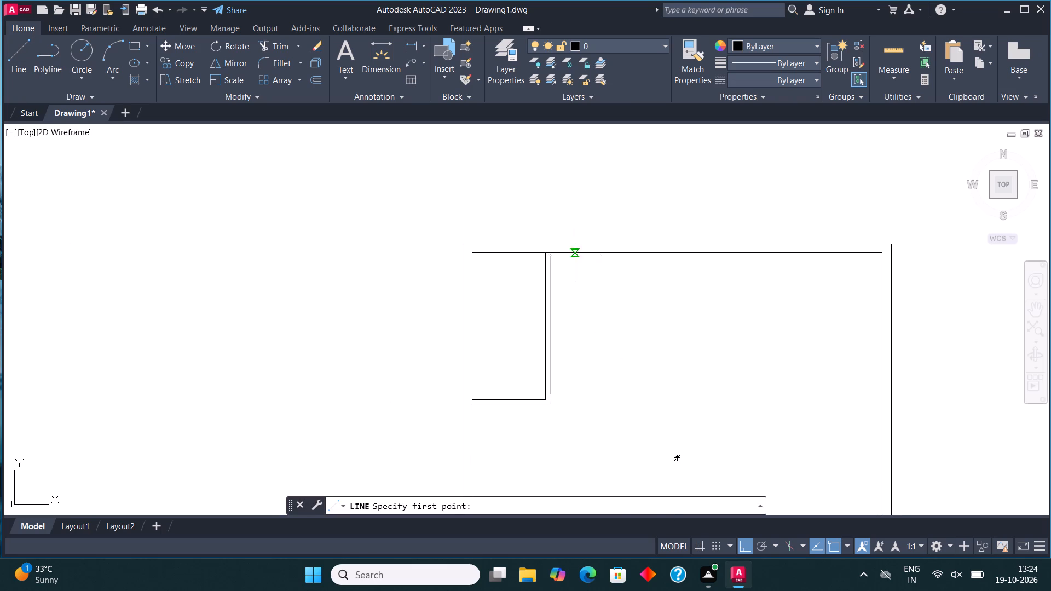
click(553, 251)
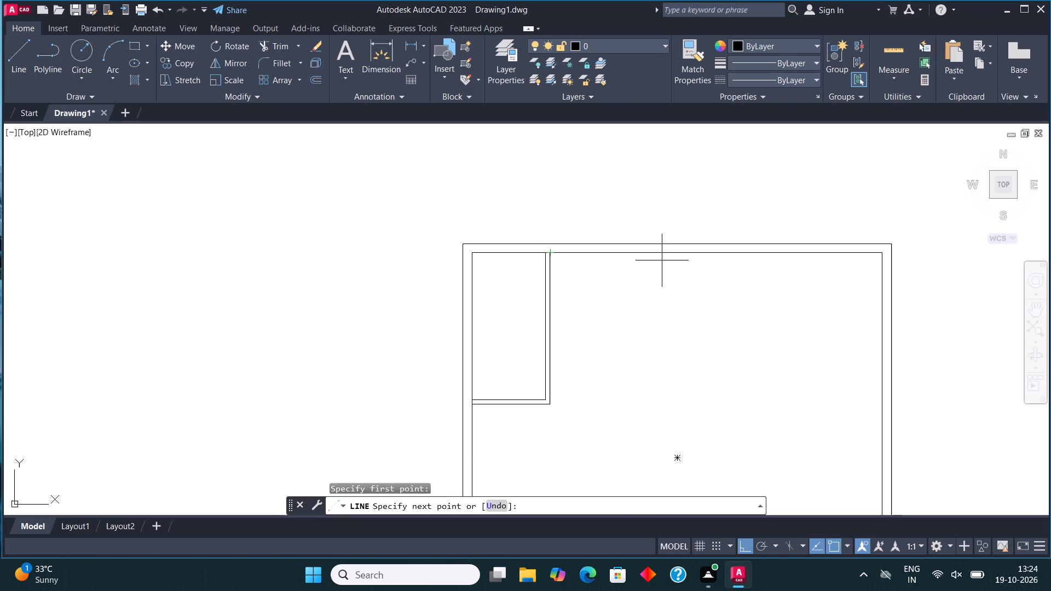
text(12')
key(Return)
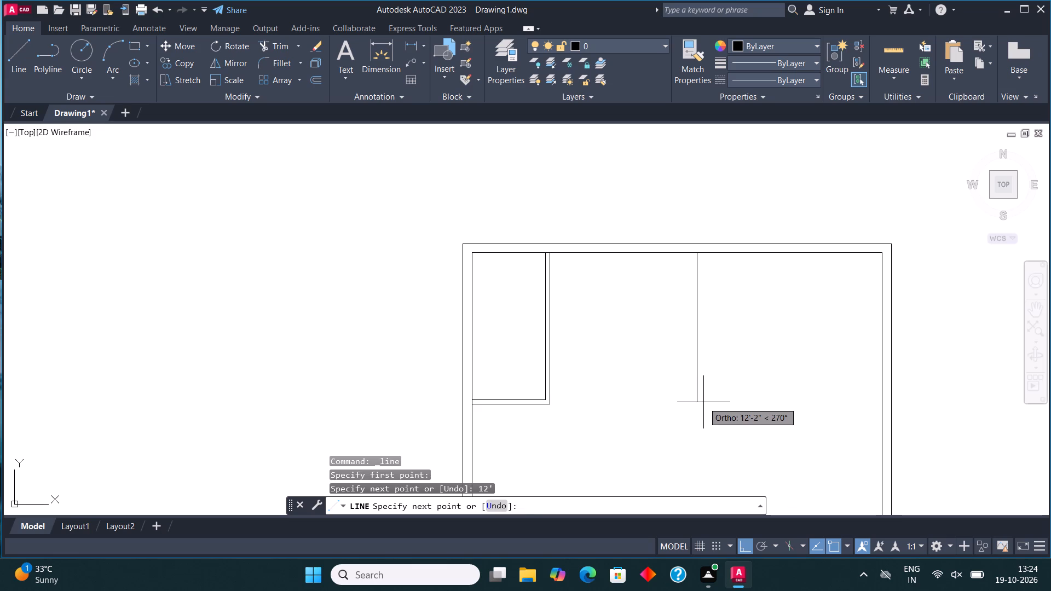
text(12')
key(Return)
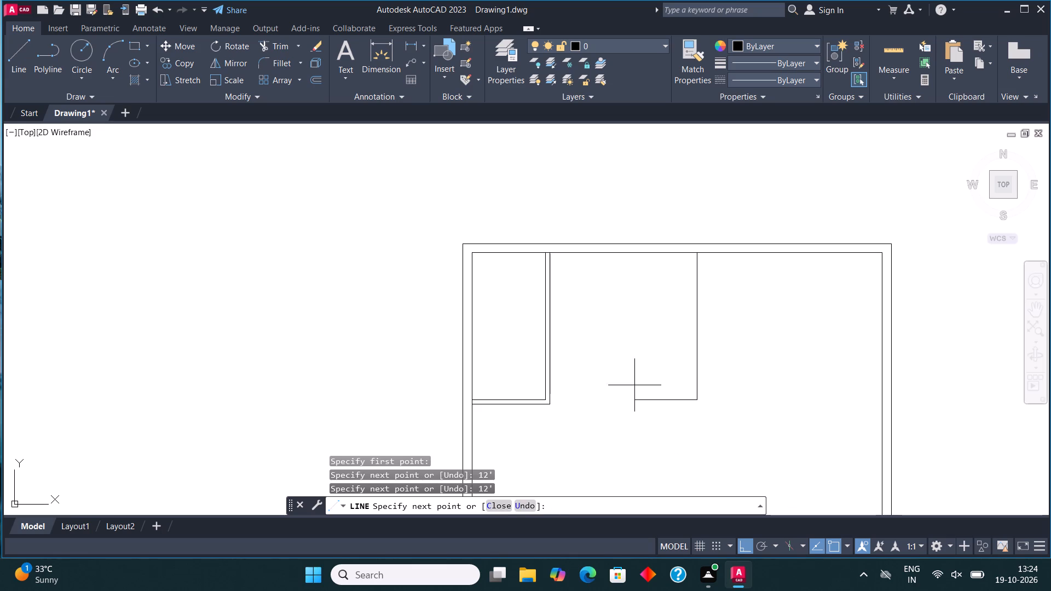
click(552, 396)
key(Escape)
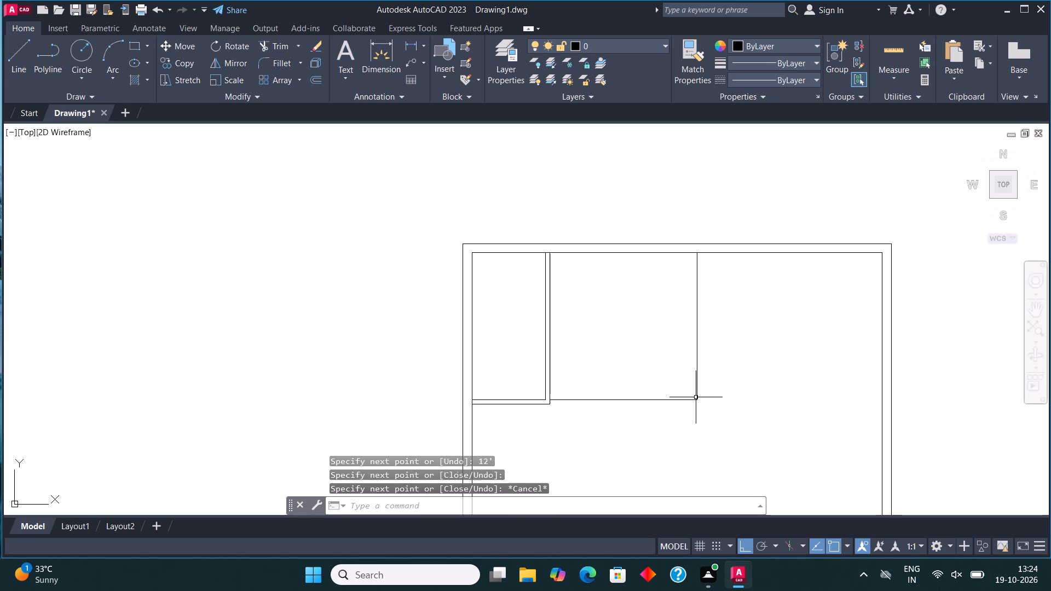
Offset the 12' by 12' room's right and bottom lines 4.5" outward.
click(708, 414)
click(671, 360)
click(316, 76)
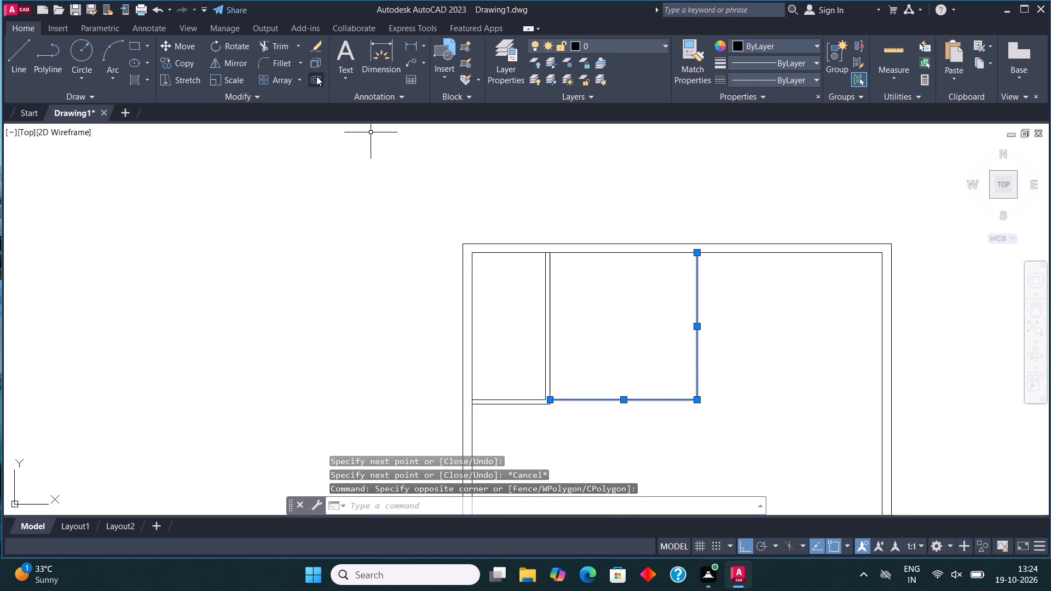
click(695, 325)
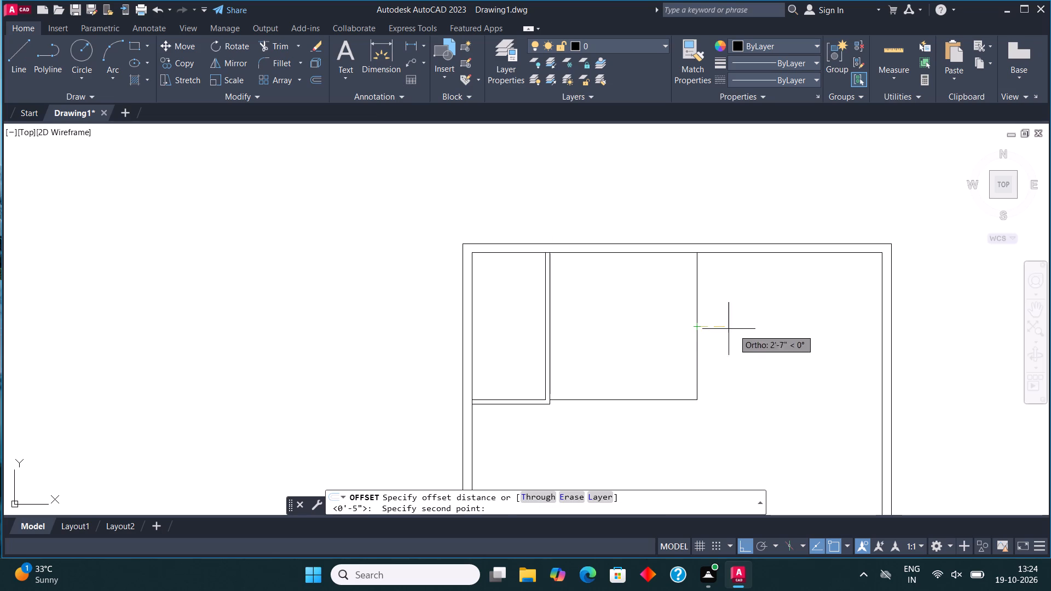
text(4.5")
key(Return)
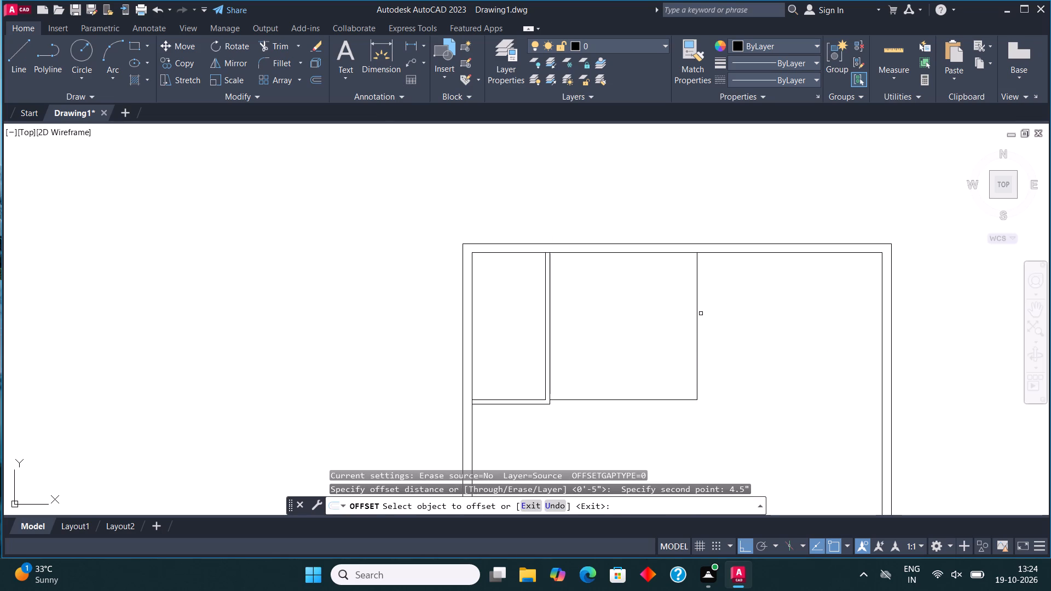
drag(698, 309, 704, 312)
click(720, 334)
click(623, 398)
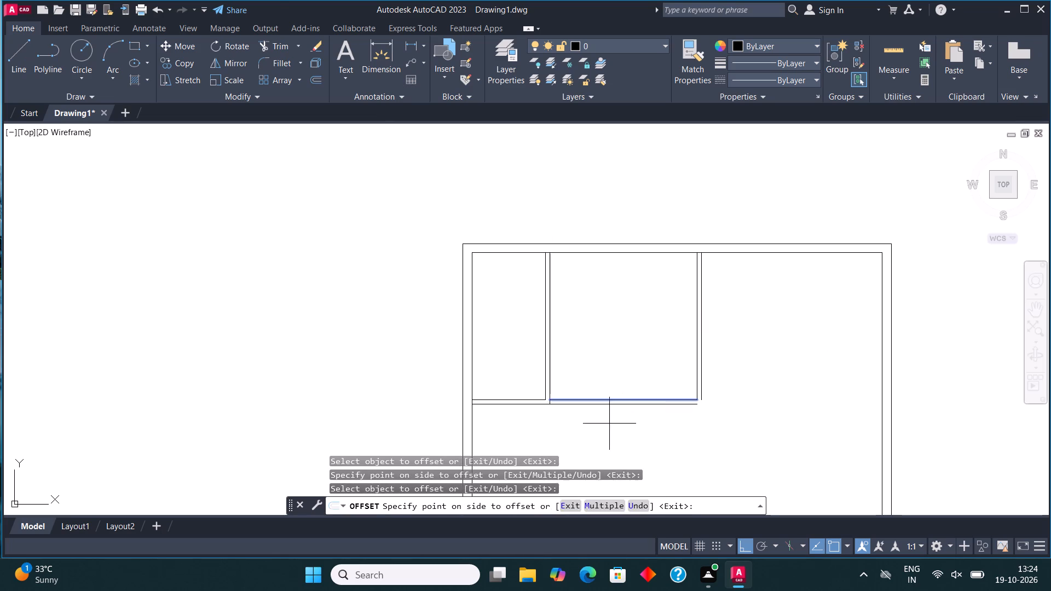
click(609, 425)
Fillet the two offset lines into a closed corner at the 12' by 12' room's lower right.
click(271, 60)
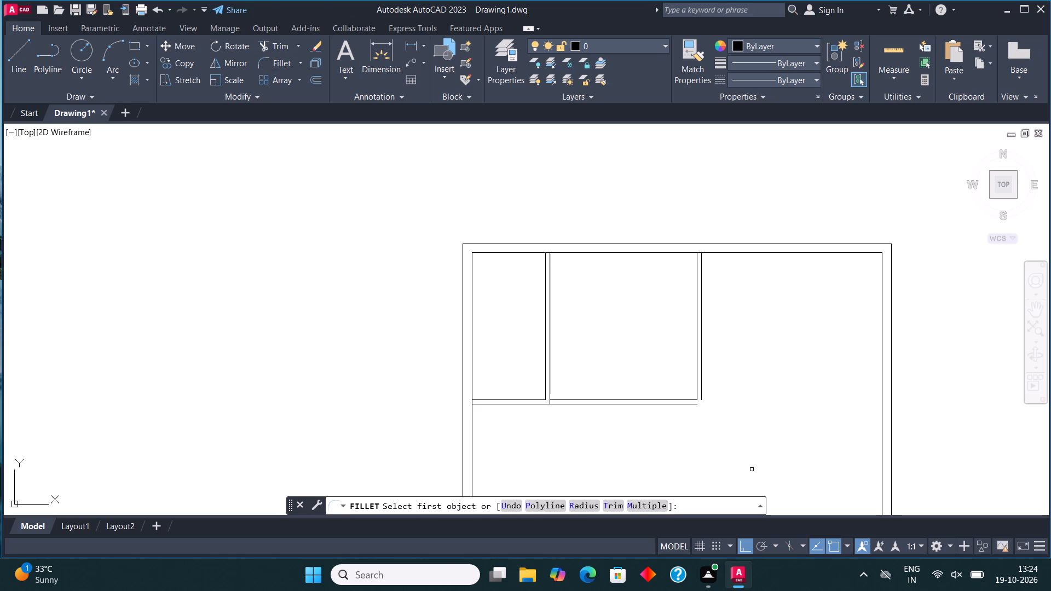
drag(679, 405, 690, 407)
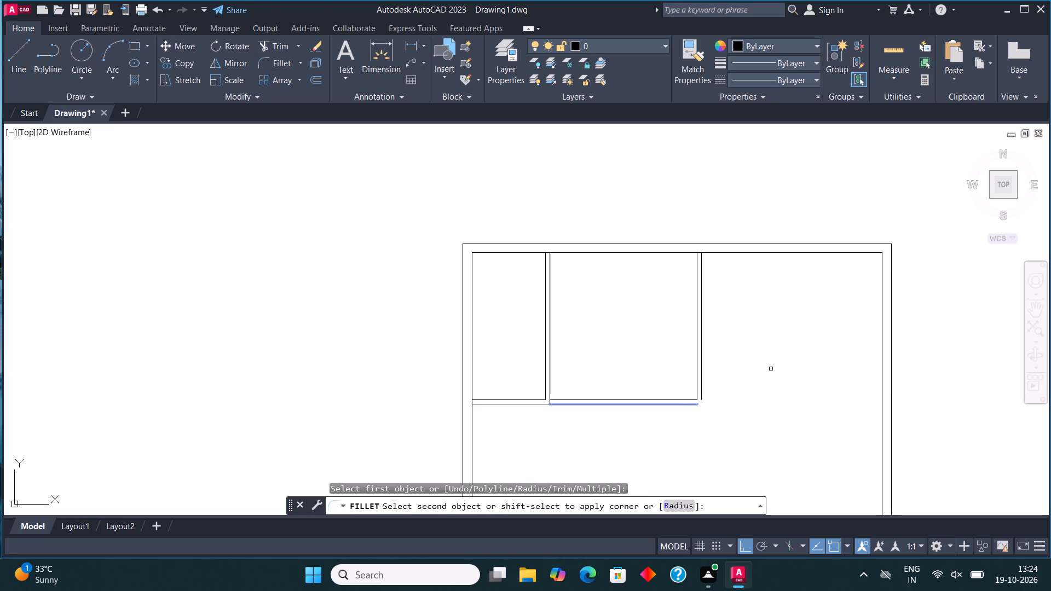
click(701, 346)
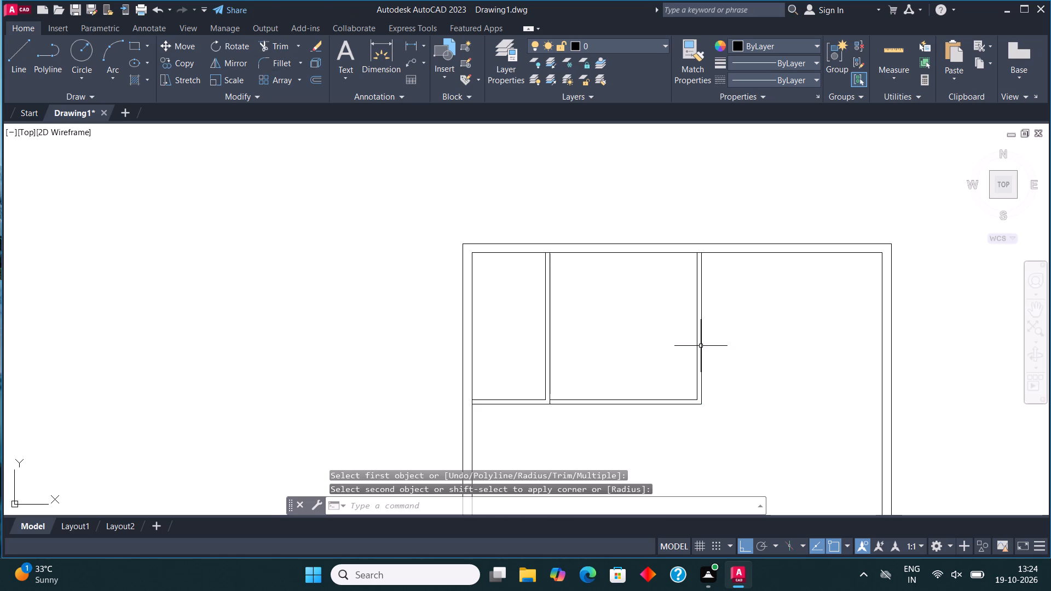
Draw two parallel horizontal lines continuing the lower partition wall from the 12' room's lower-right corner to the right inner wall.
click(12, 57)
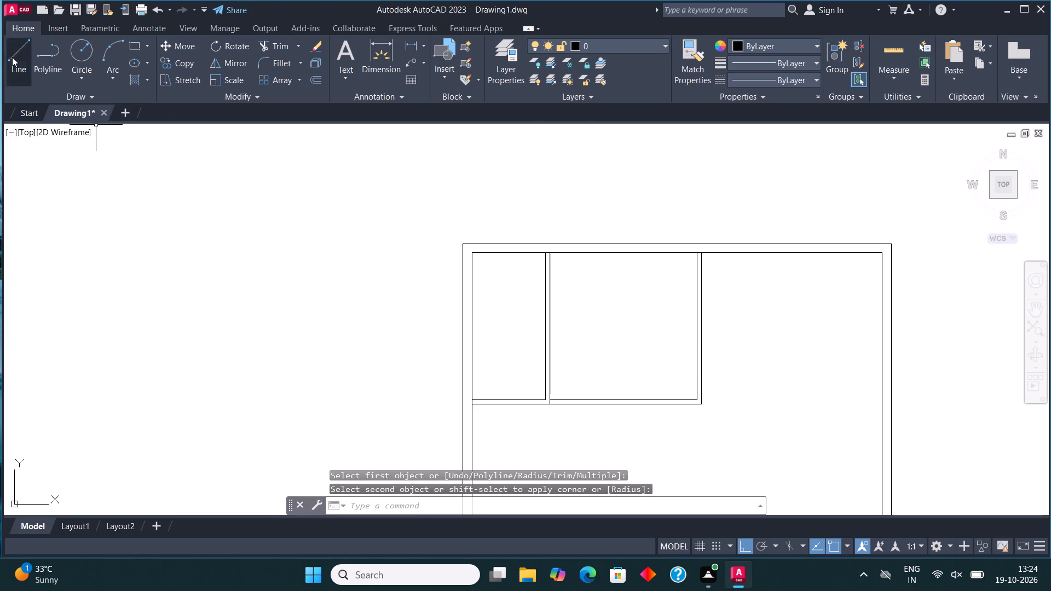
click(703, 407)
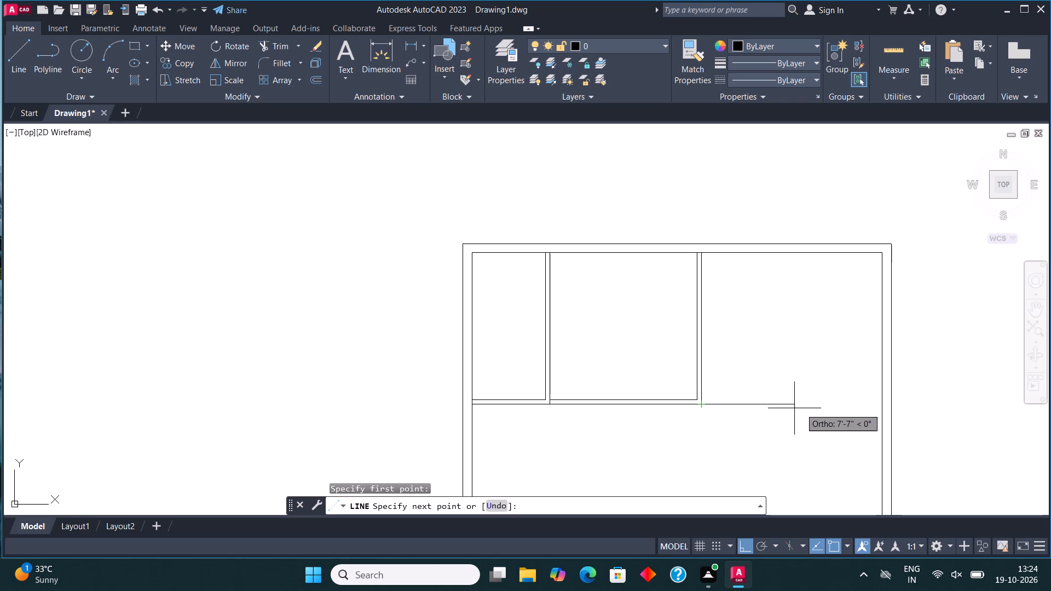
click(882, 408)
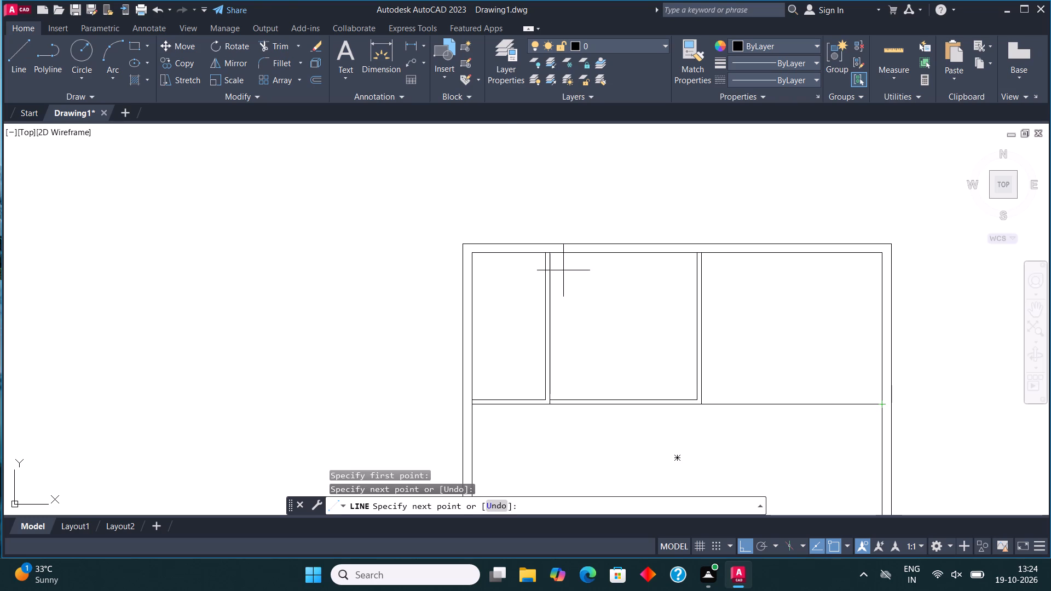
click(25, 53)
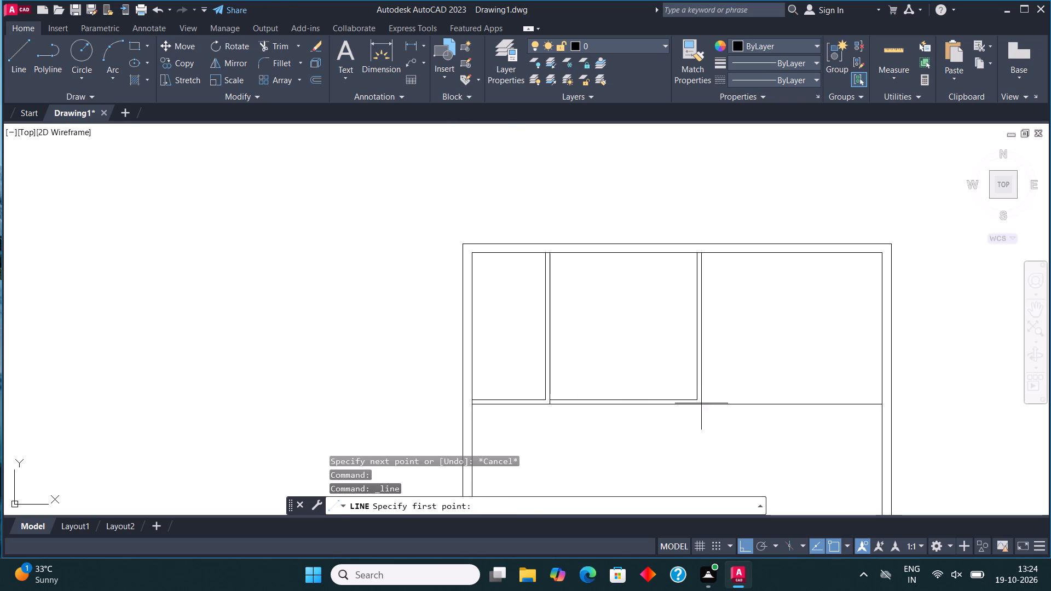
click(695, 399)
click(882, 396)
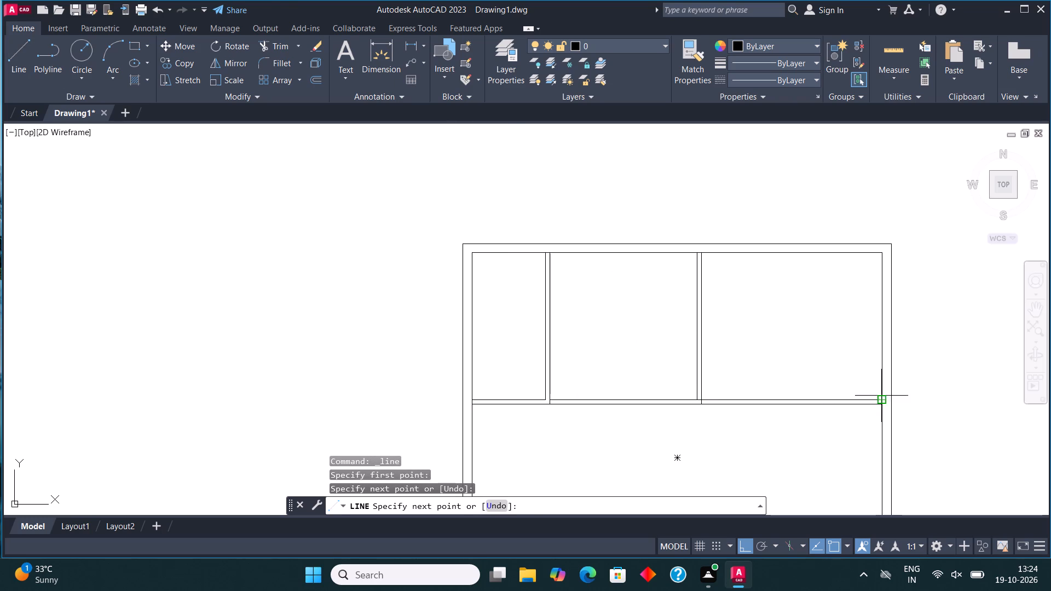
key(Escape)
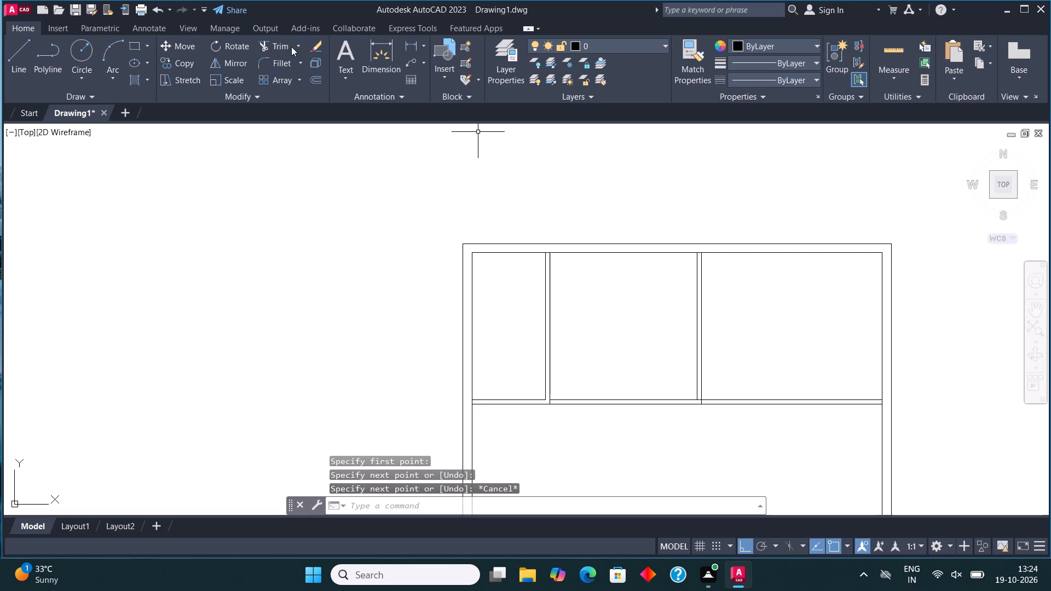
Trim the leftover line segments where the two vertical partitions meet the horizontal partition wall.
click(277, 46)
scroll(709, 396, up, 3)
drag(660, 405, 696, 426)
scroll(691, 415, down, 3)
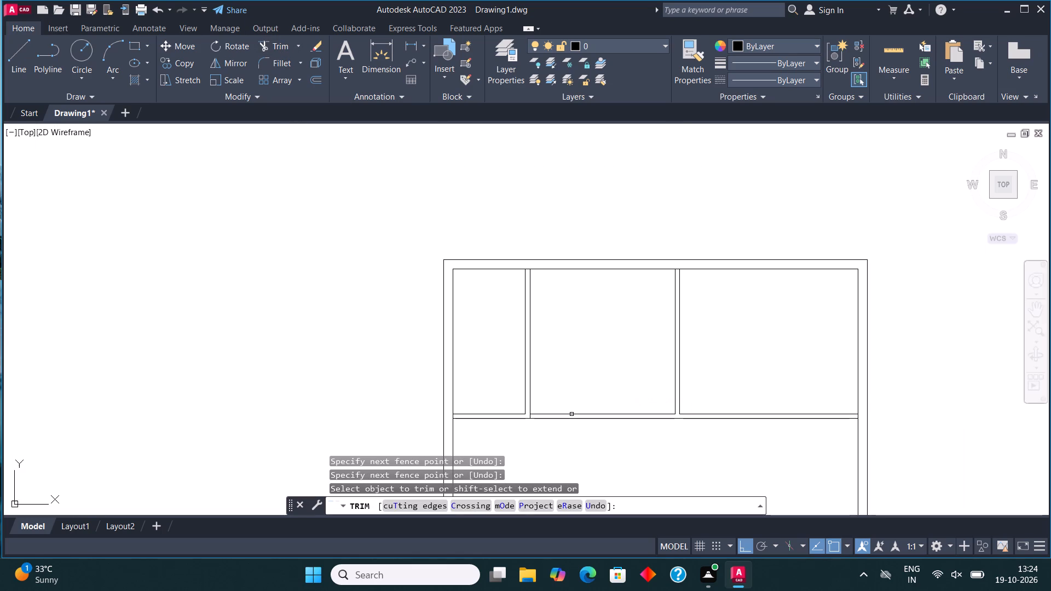
scroll(506, 412, up, 3)
drag(573, 438, 616, 436)
scroll(574, 337, down, 3)
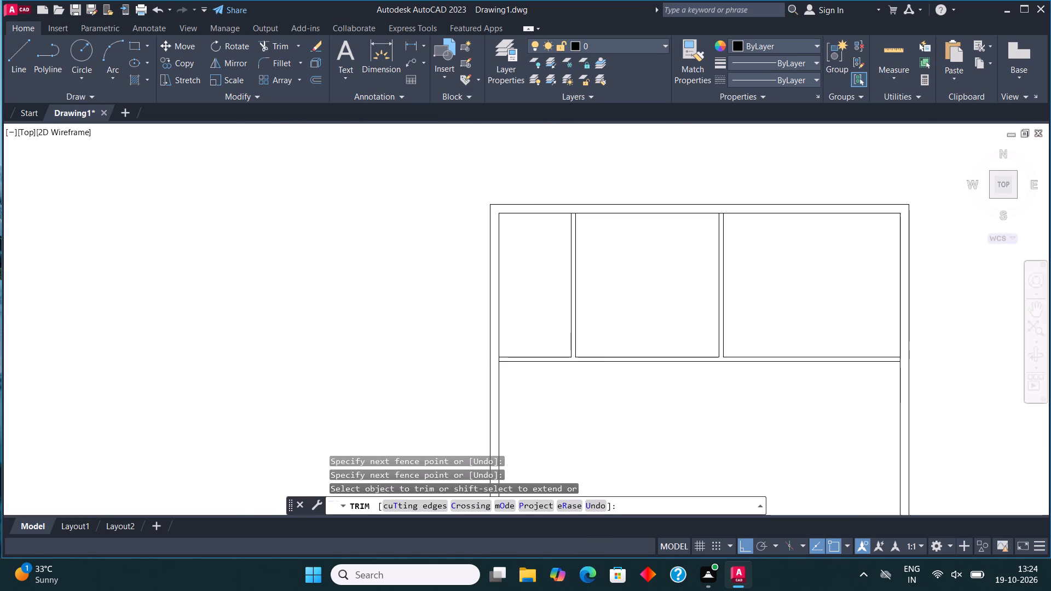
key(Escape)
Draw a line from the lower-left inner wall corner 8' right along the bottom inner wall, continuing 6' upward.
scroll(395, 318, down, 1)
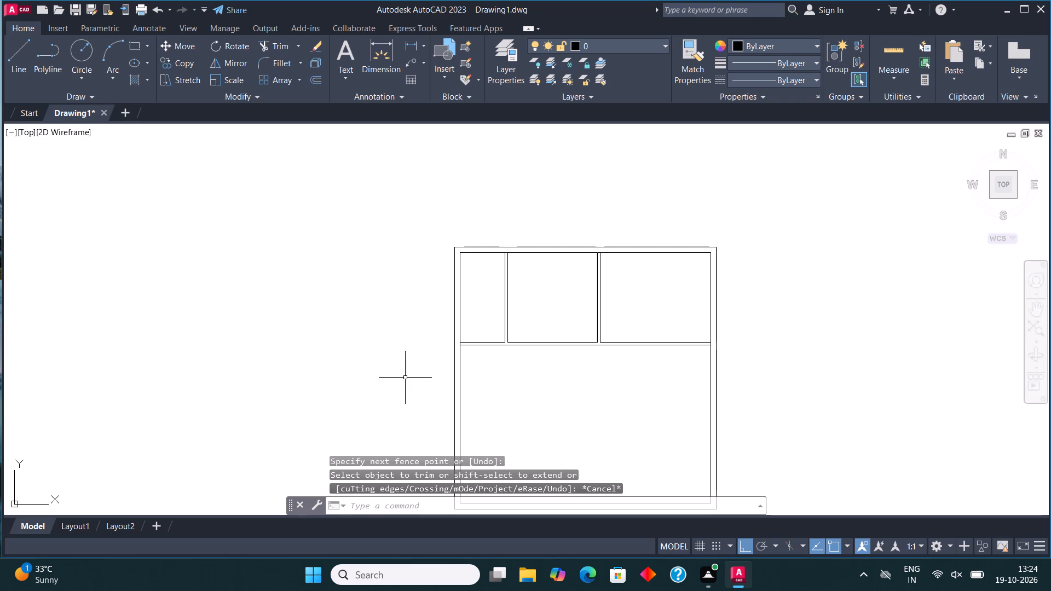
click(22, 44)
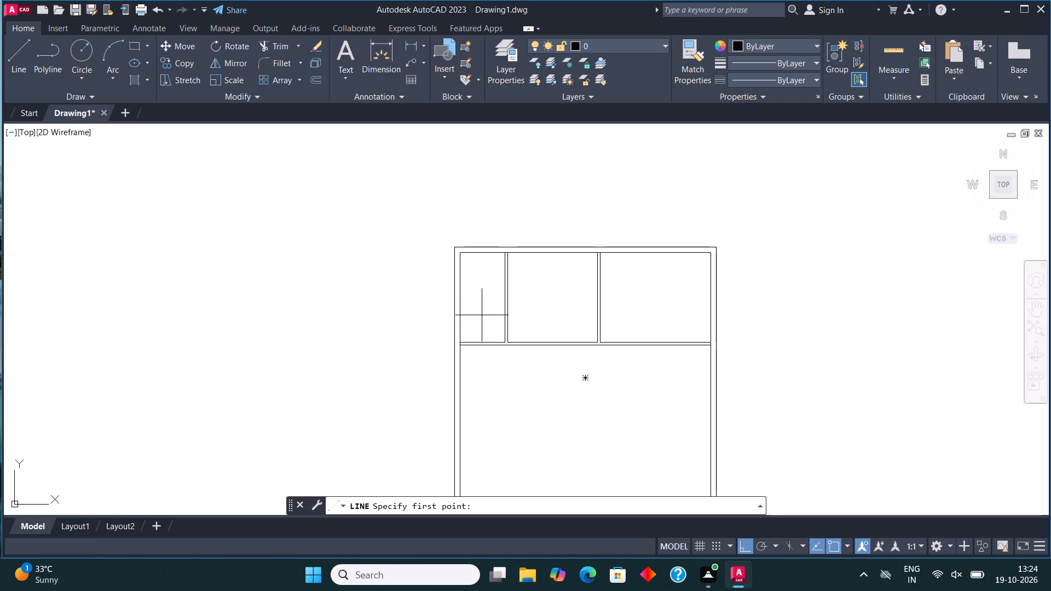
scroll(477, 335, down, 3)
scroll(486, 395, up, 4)
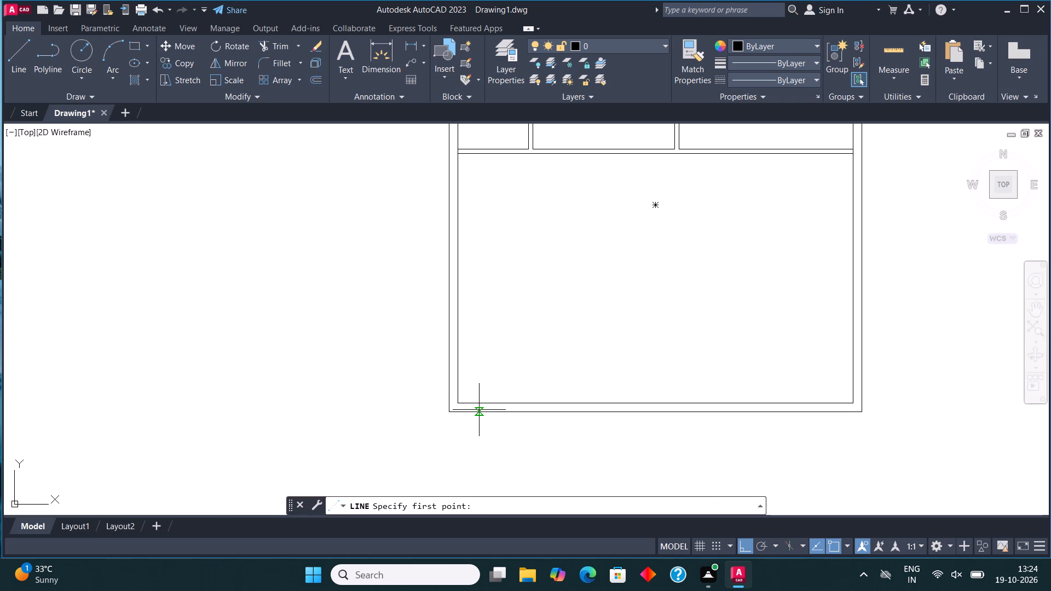
click(454, 401)
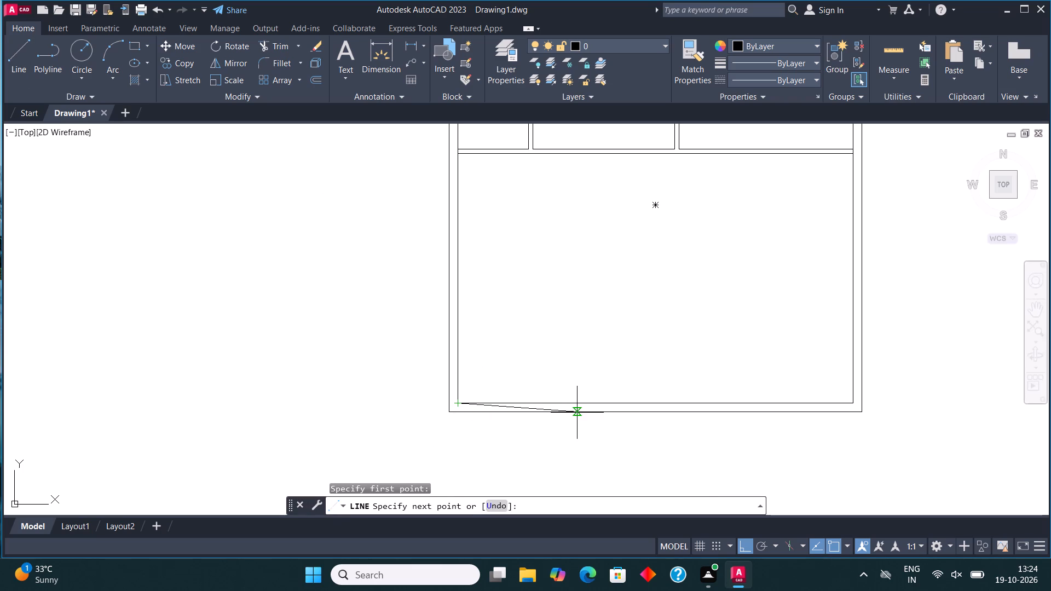
text(8')
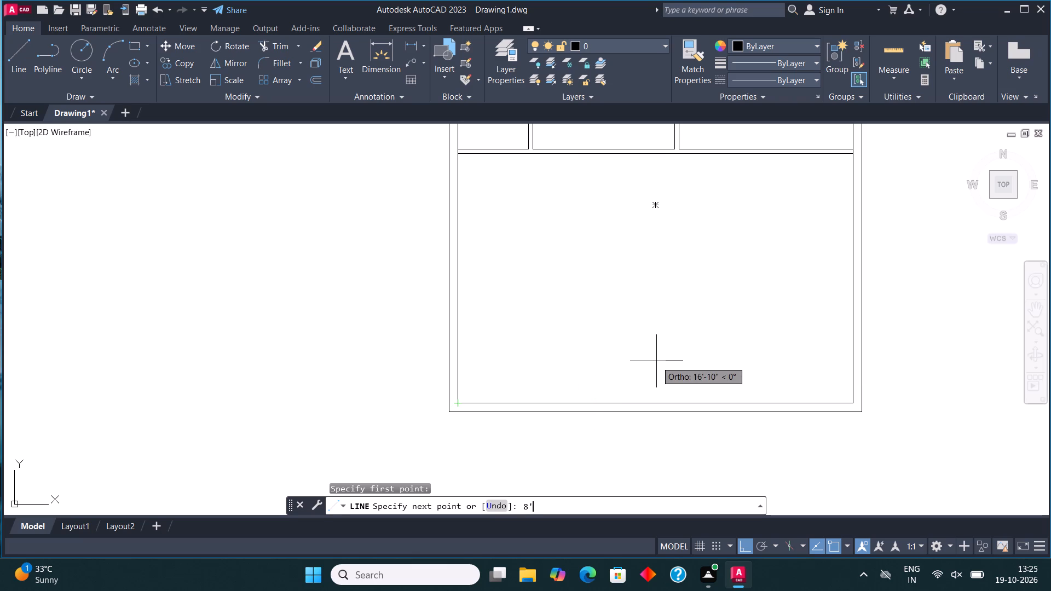
key(Return)
middle_drag(630, 287, 634, 358)
text(6')
key(Return)
key(Escape)
Offset the 6' vertical line 4.5" to the right to make a partition wall.
scroll(530, 421, down, 2)
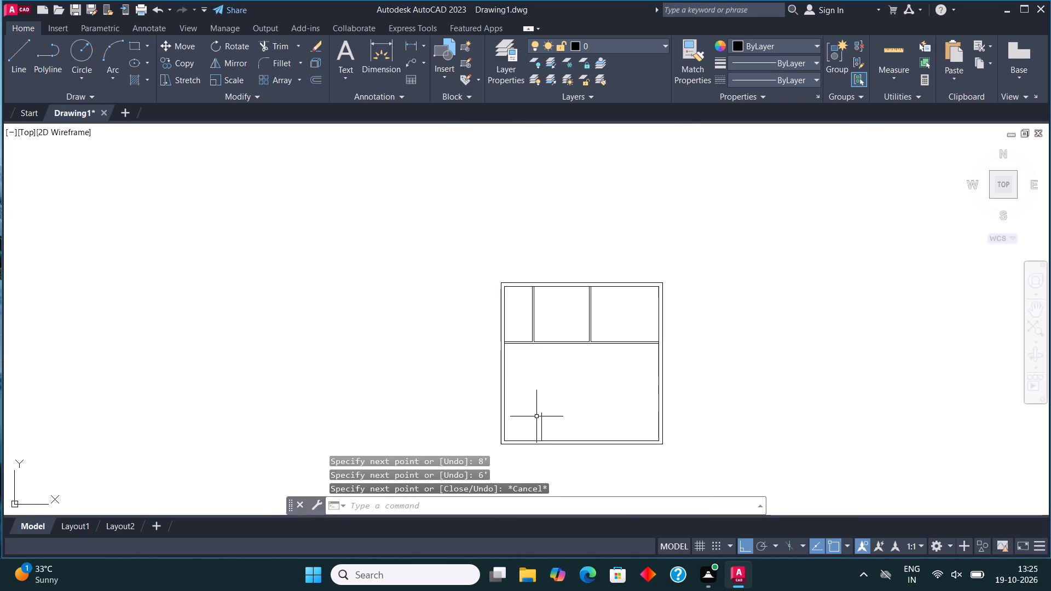
scroll(575, 421, up, 1)
middle_drag(535, 438, 534, 374)
scroll(534, 374, up, 2)
drag(524, 360, 515, 350)
click(474, 326)
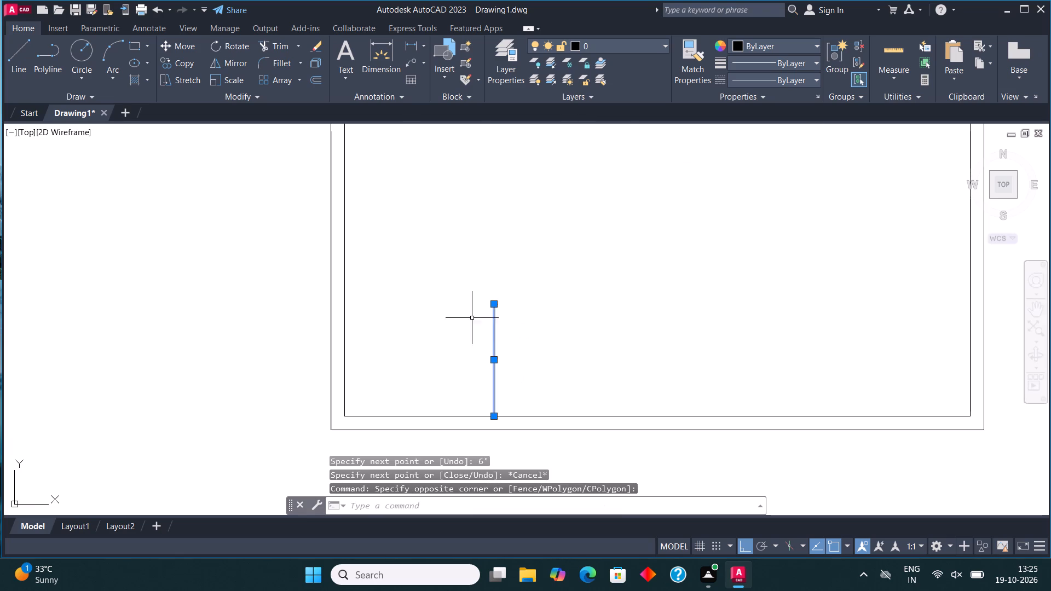
click(313, 74)
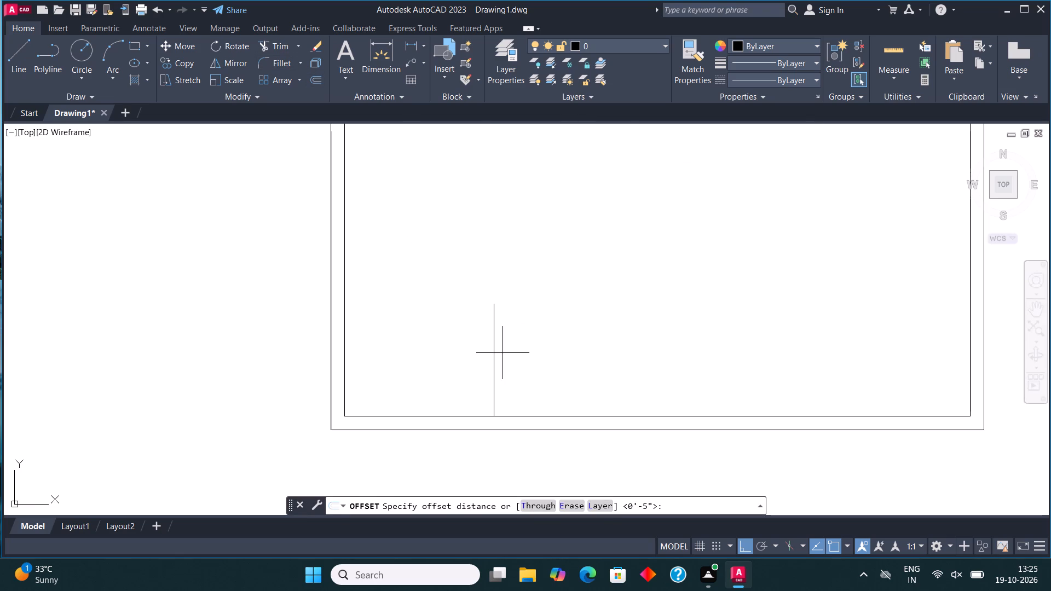
click(494, 355)
text(4.5")
key(Return)
scroll(577, 361, down, 2)
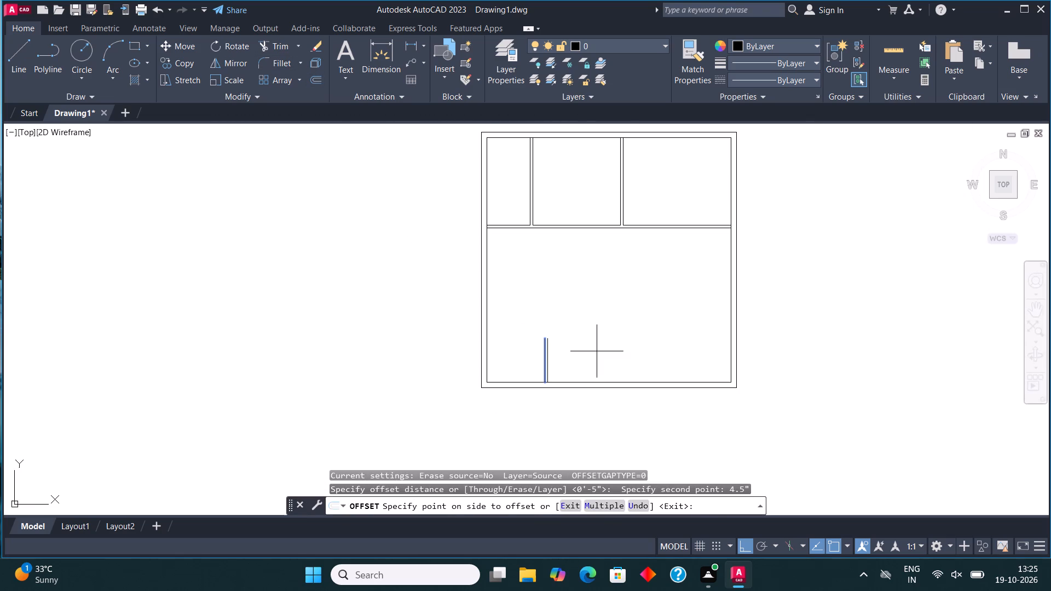
click(597, 351)
scroll(559, 354, up, 2)
key(Escape)
Draw lines for a 6' by 6' room from the new partition's right base, going right, up and back to the partition's top.
click(16, 50)
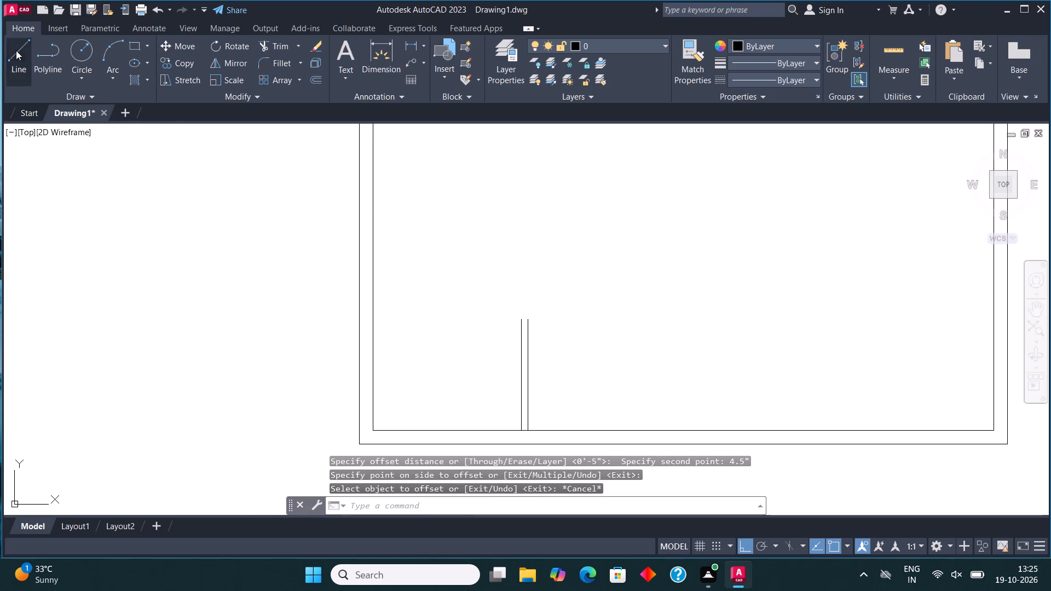
click(532, 428)
text(6')
key(Return)
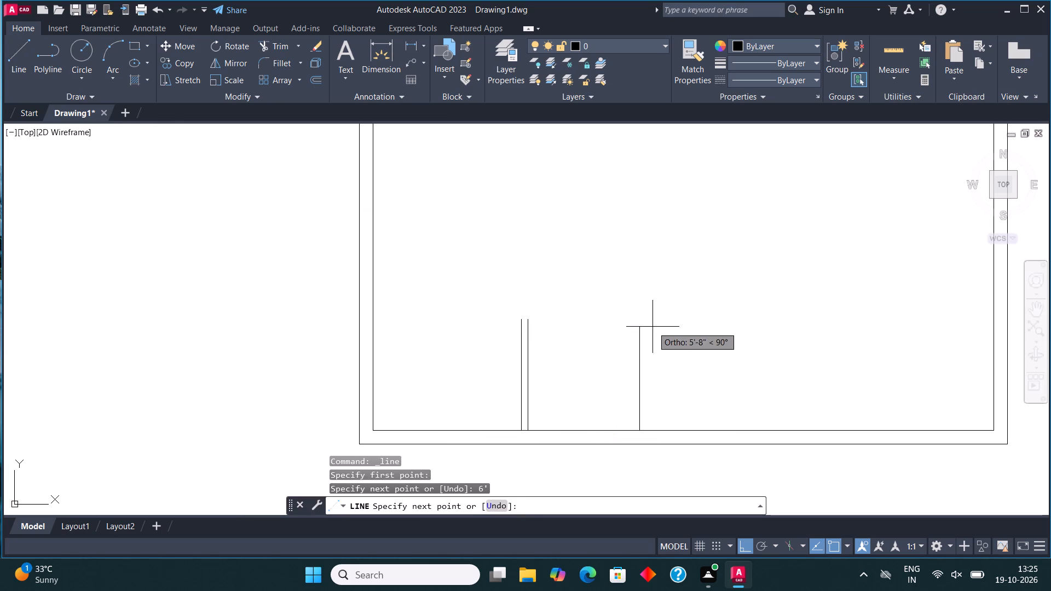
text(6')
key(Return)
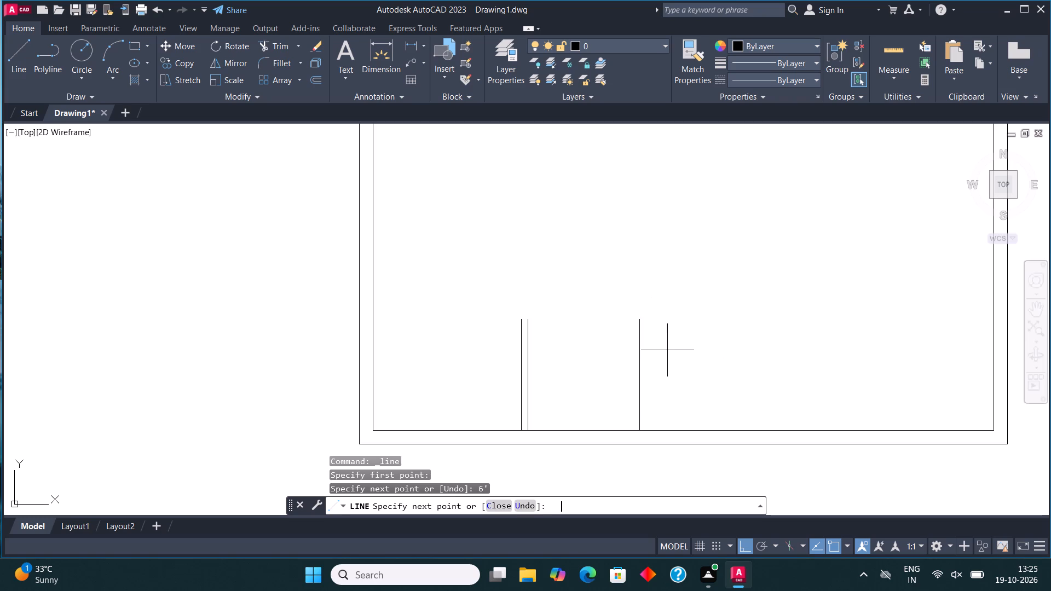
click(528, 318)
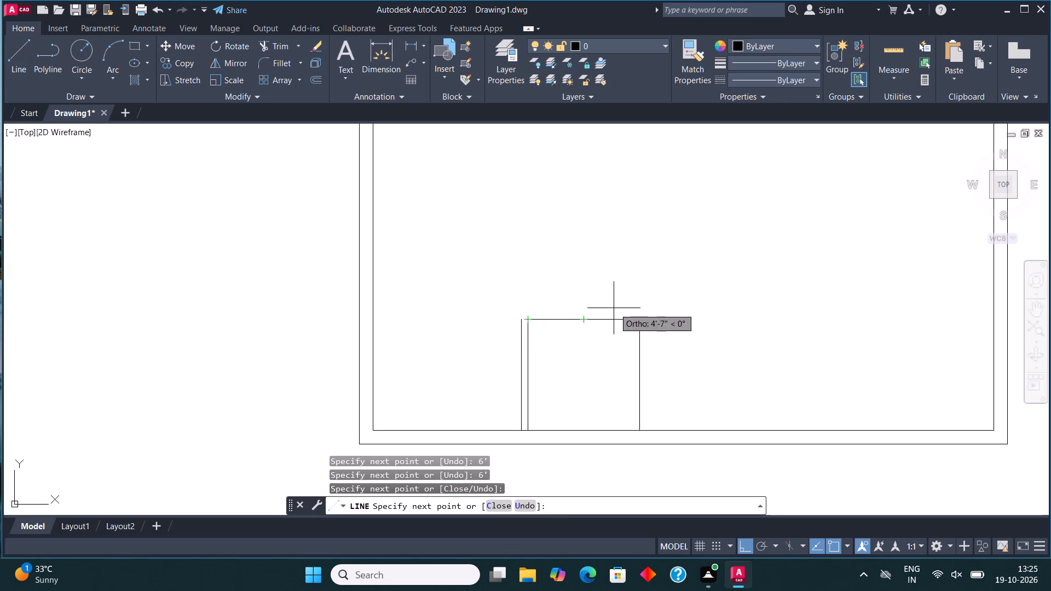
key(Escape)
Offset the 6' by 6' room's top and right lines 4.5" outward.
drag(657, 345, 657, 335)
click(625, 282)
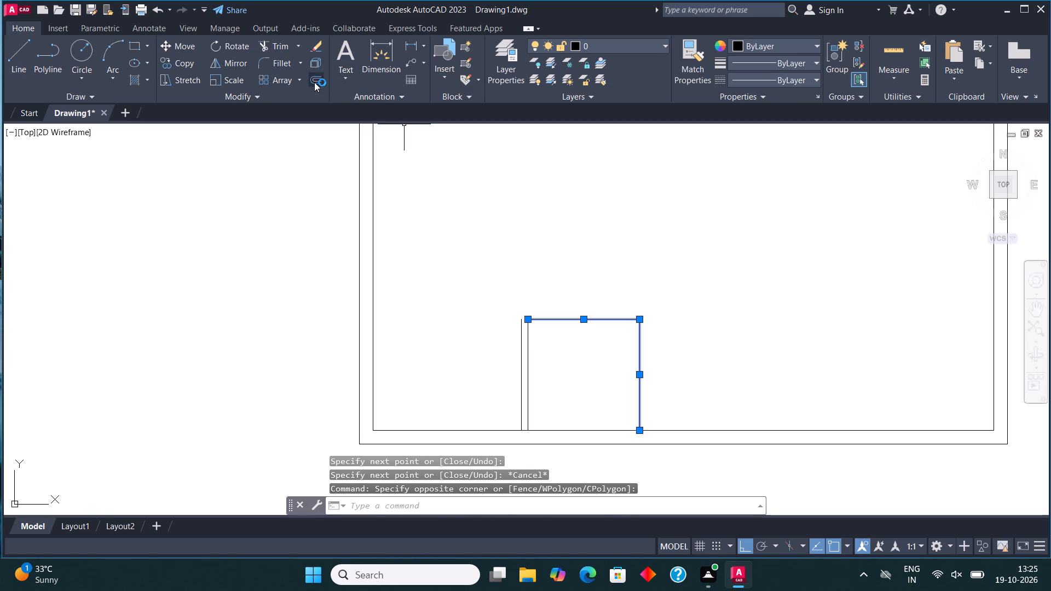
click(313, 82)
click(588, 320)
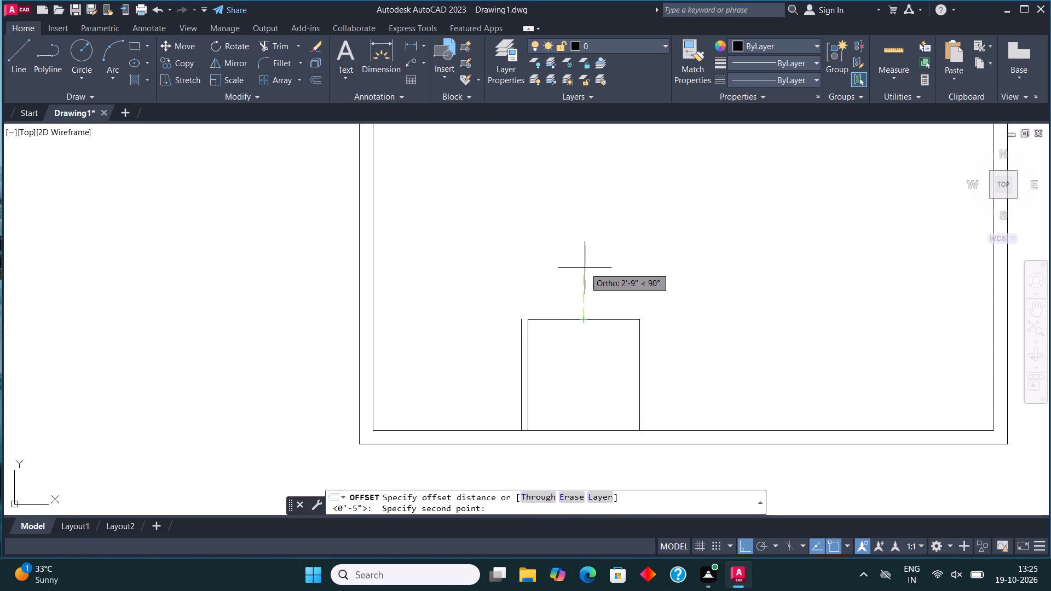
text(4.5")
key(Return)
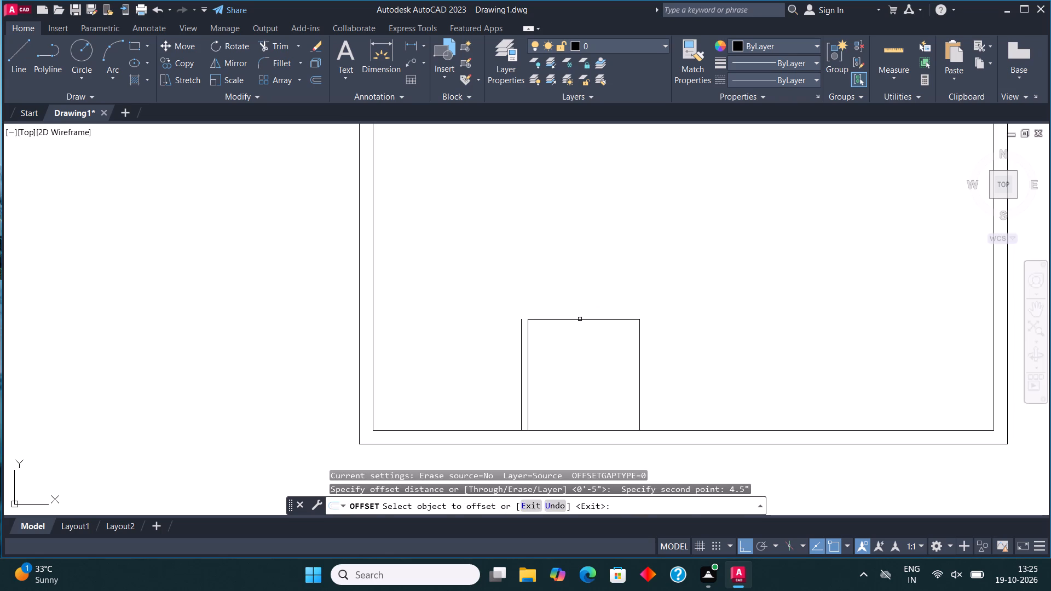
click(581, 319)
click(586, 290)
click(640, 359)
click(679, 340)
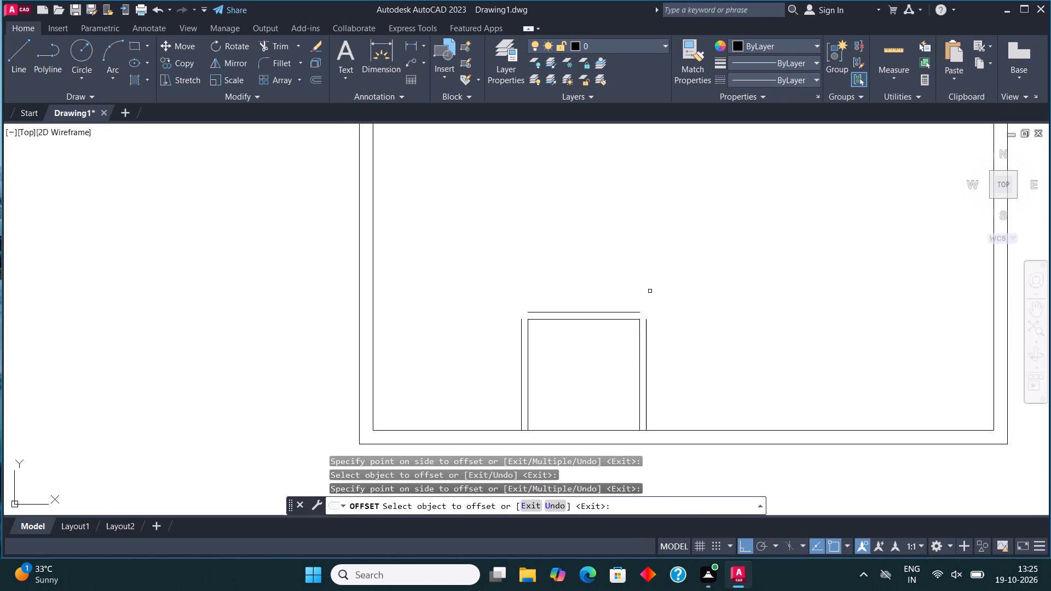
Fillet the outer wall lines into closed corners at the 6' by 6' room's upper left and upper right.
click(269, 59)
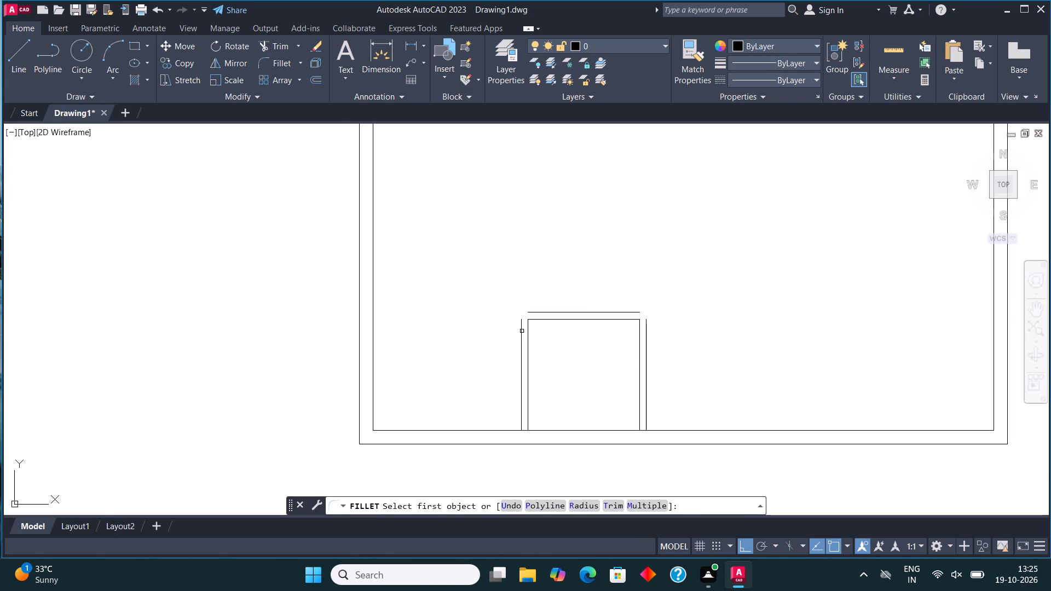
click(522, 331)
click(544, 311)
click(282, 59)
click(614, 315)
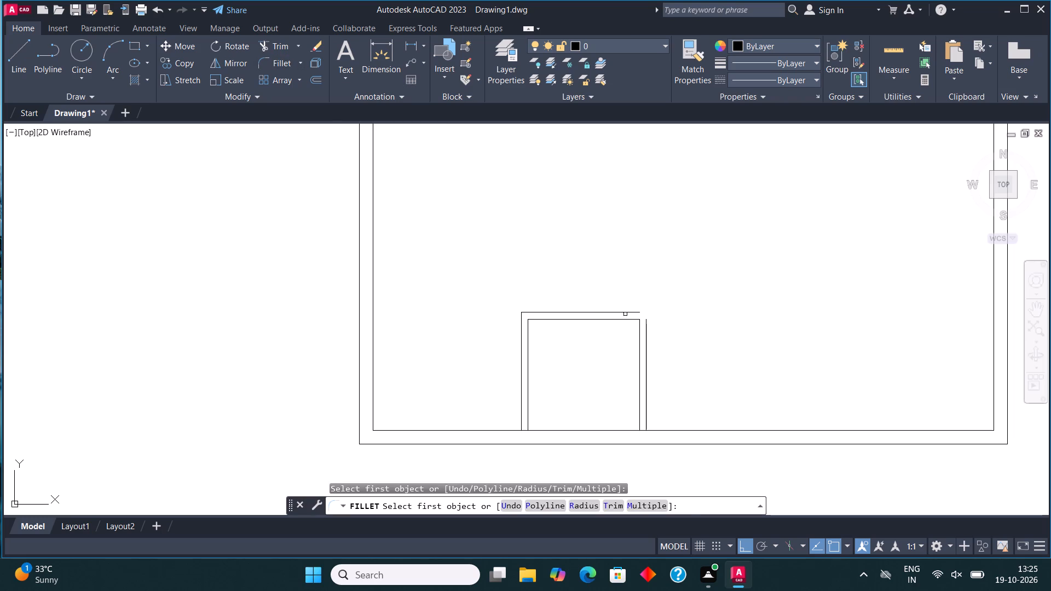
click(625, 313)
click(646, 336)
Draw lines for a second adjoining 6' by 6' room: 6' up the first room's outer right line, 6' right, and down to the bottom inner wall.
scroll(420, 294, down, 1)
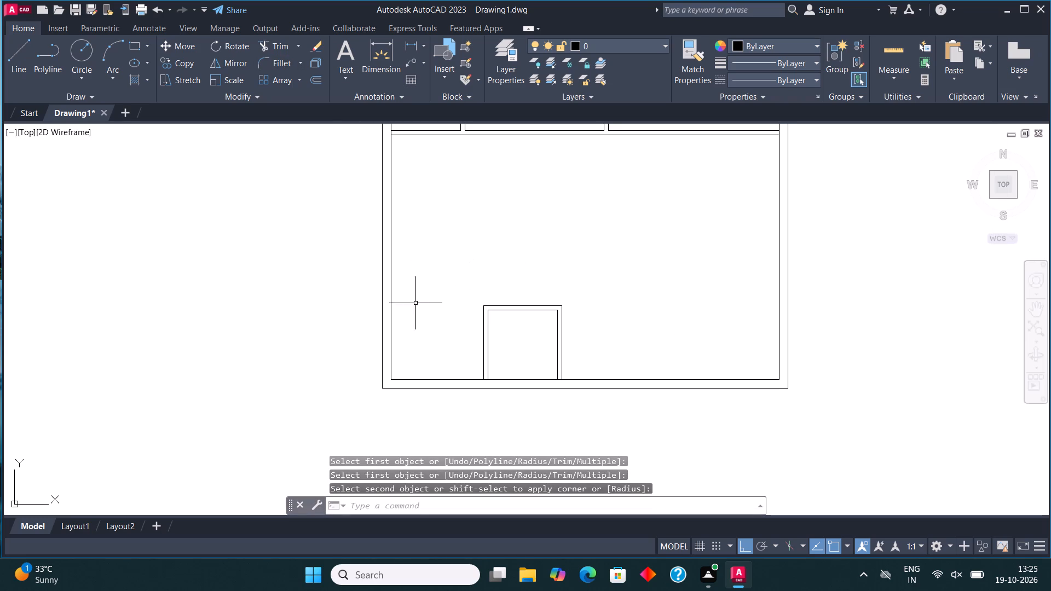
middle_drag(532, 342, 474, 350)
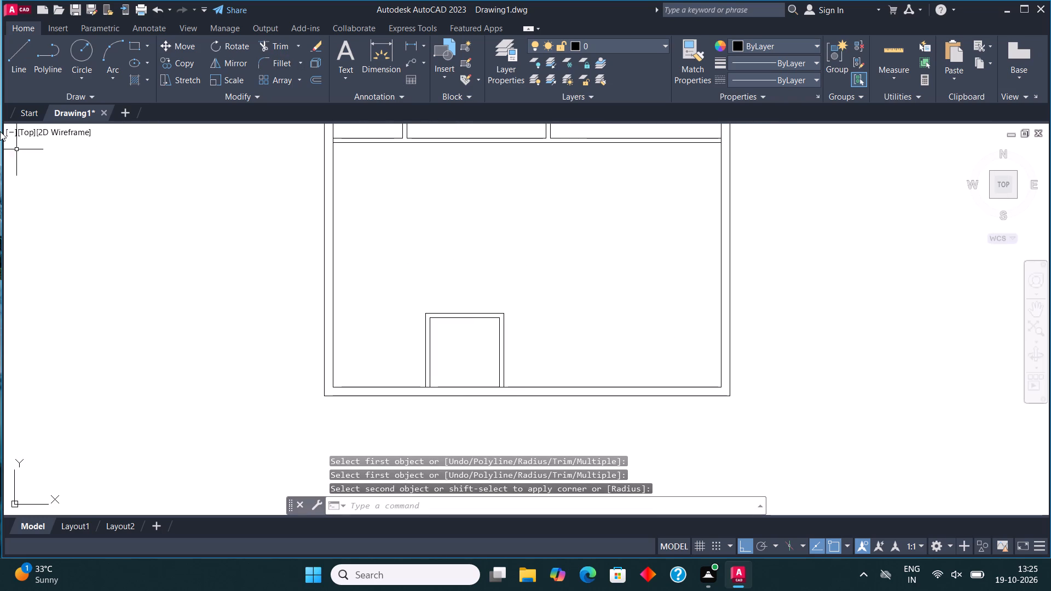
click(28, 58)
scroll(518, 376, up, 3)
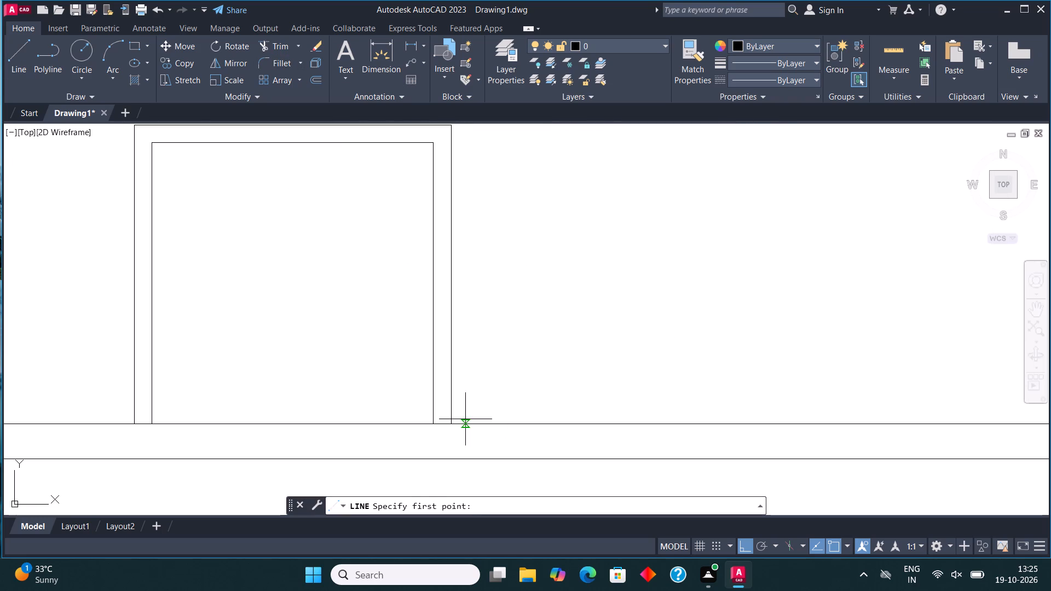
click(448, 424)
text(6')
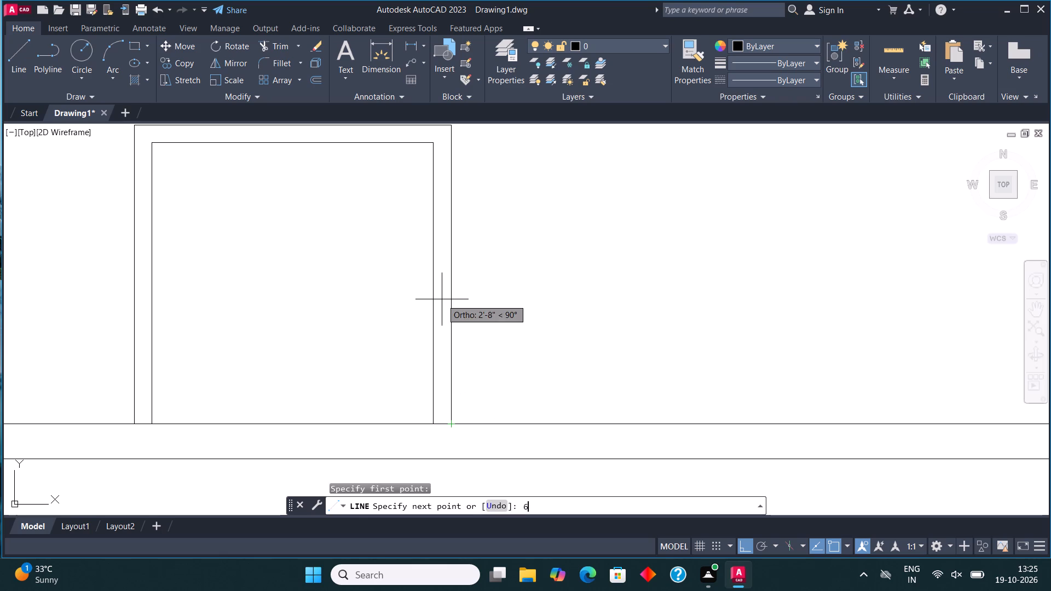
key(Return)
scroll(459, 308, down, 1)
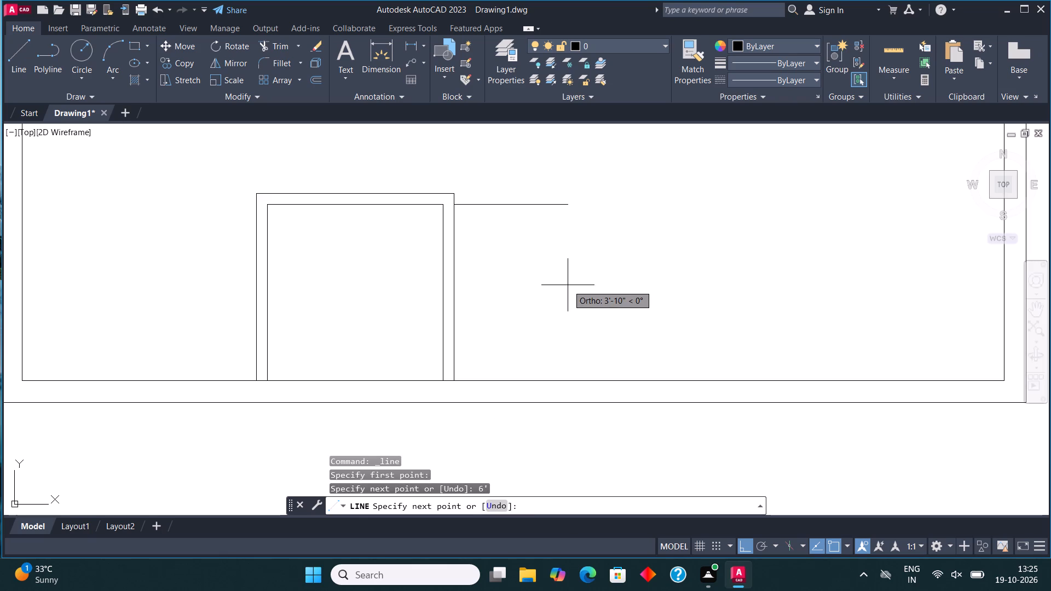
middle_drag(574, 290, 586, 363)
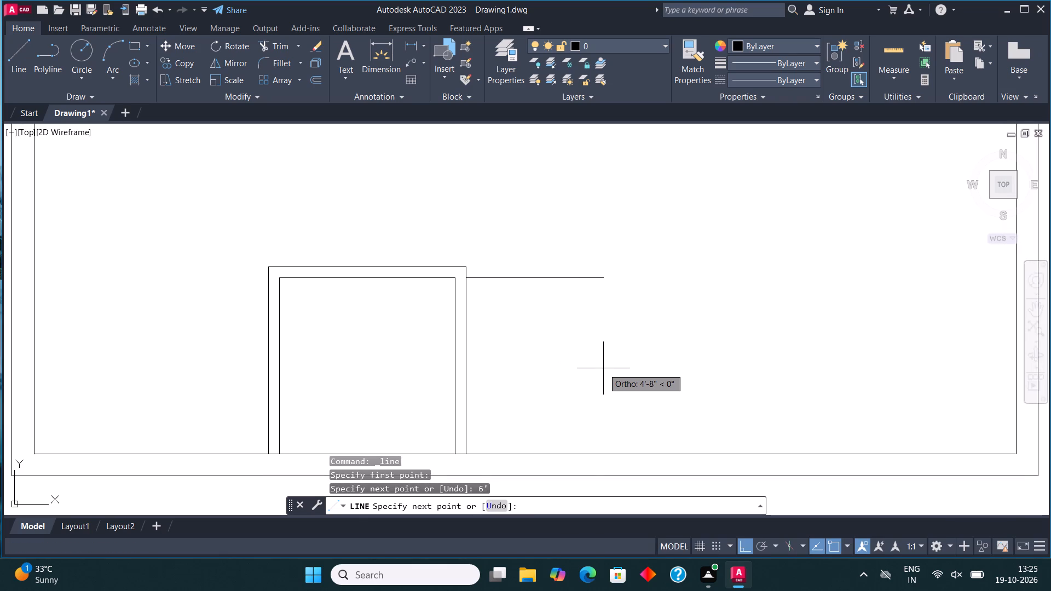
text(6')
key(Return)
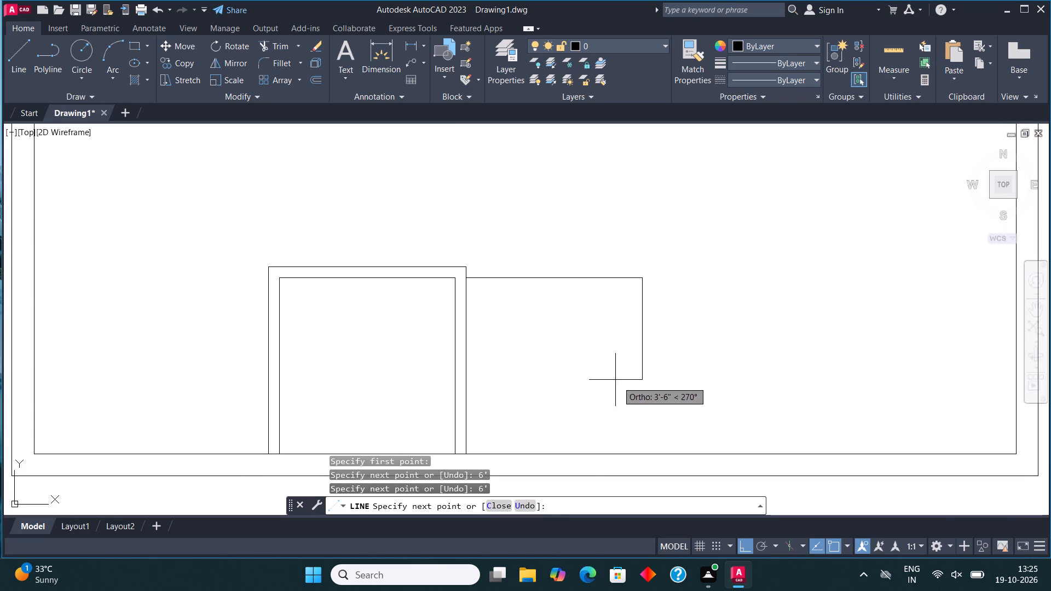
click(644, 449)
key(Escape)
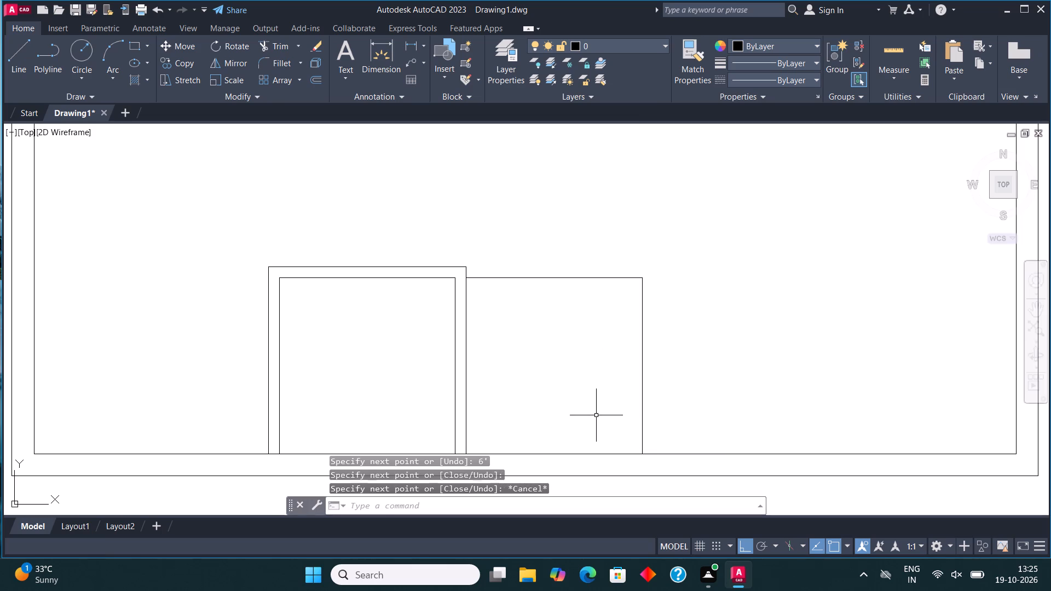
Offset the second 6' by 6' room's right line 4.5" to the right.
click(659, 397)
click(596, 378)
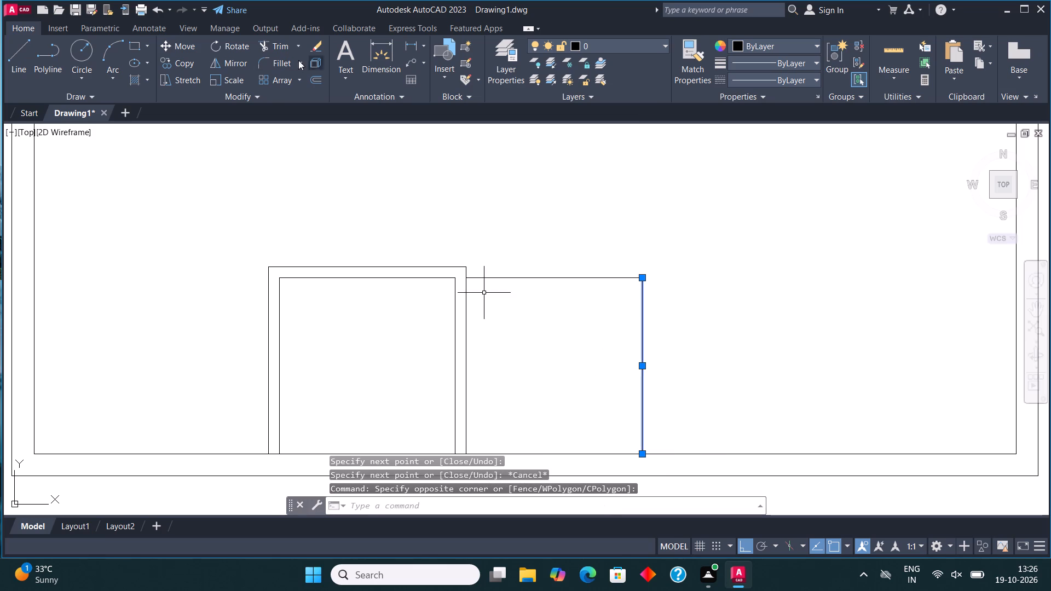
click(312, 76)
click(644, 354)
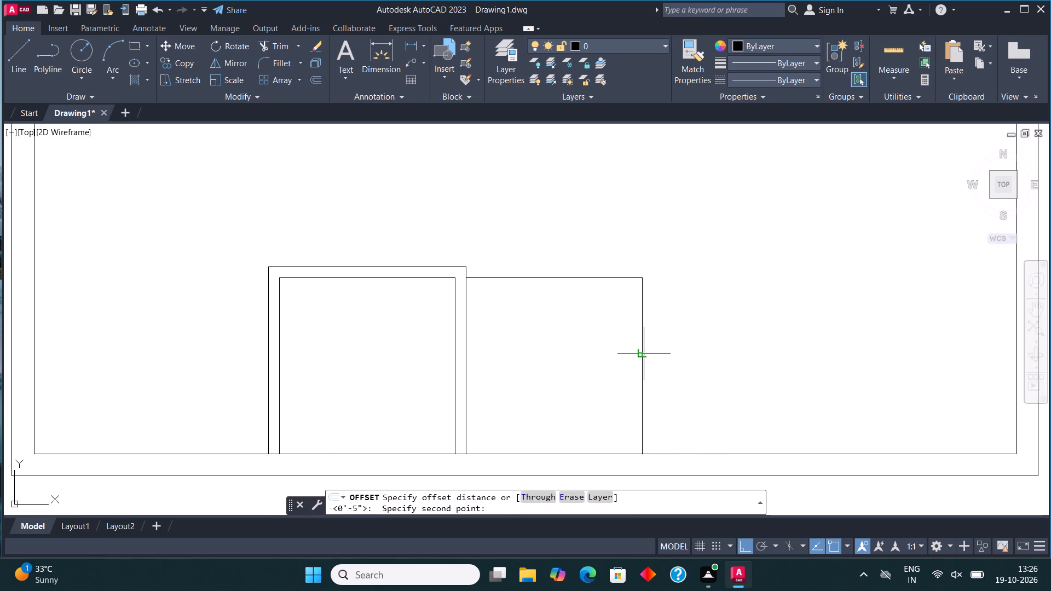
text(4.5")
key(Return)
click(742, 311)
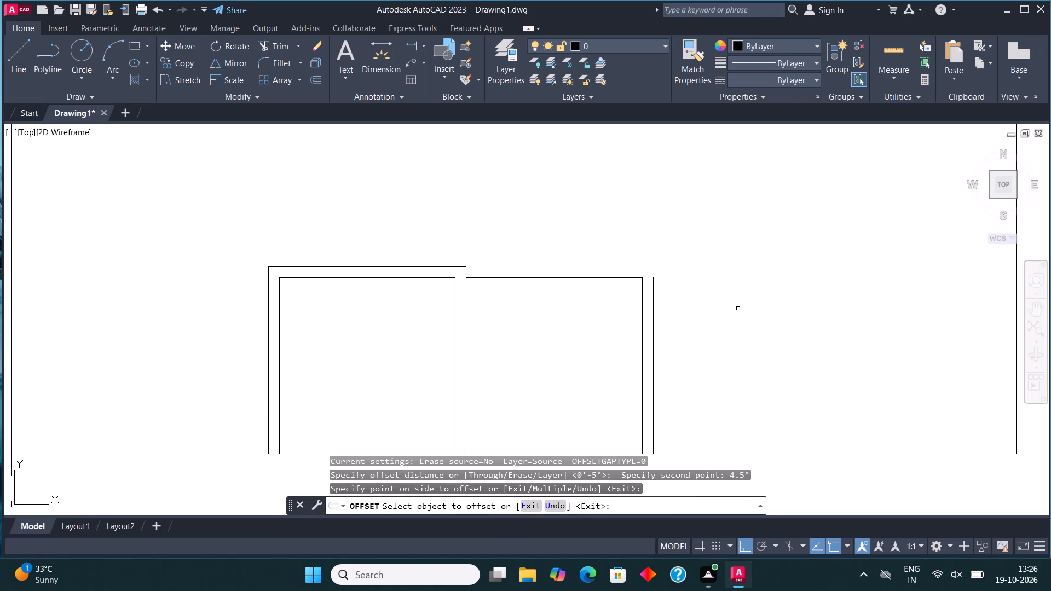
key(Escape)
Draw a short line joining the second 6' room's upper-right corner to the top of its outer right line.
click(29, 54)
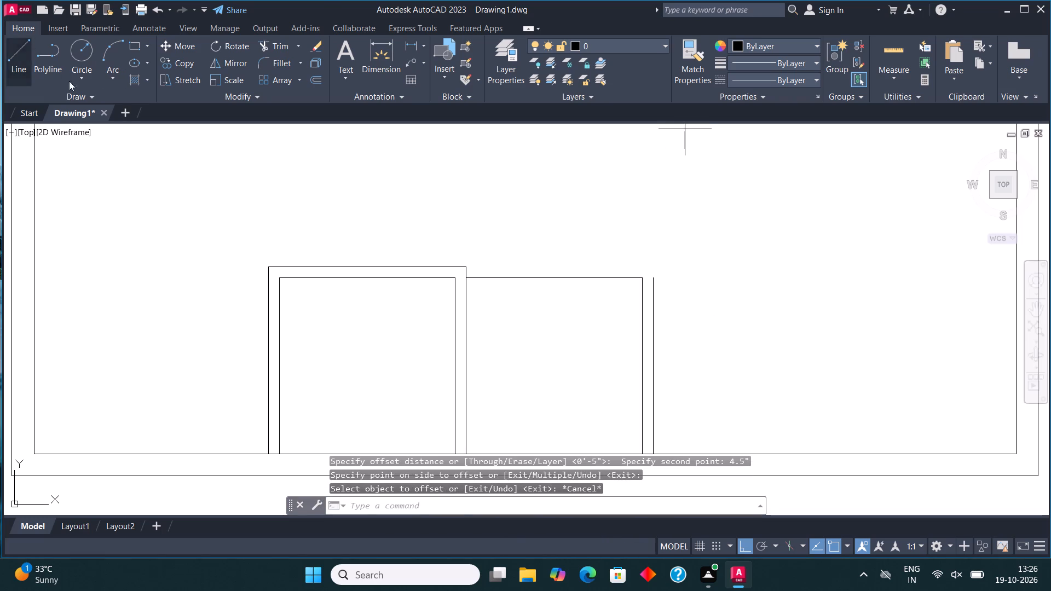
click(655, 279)
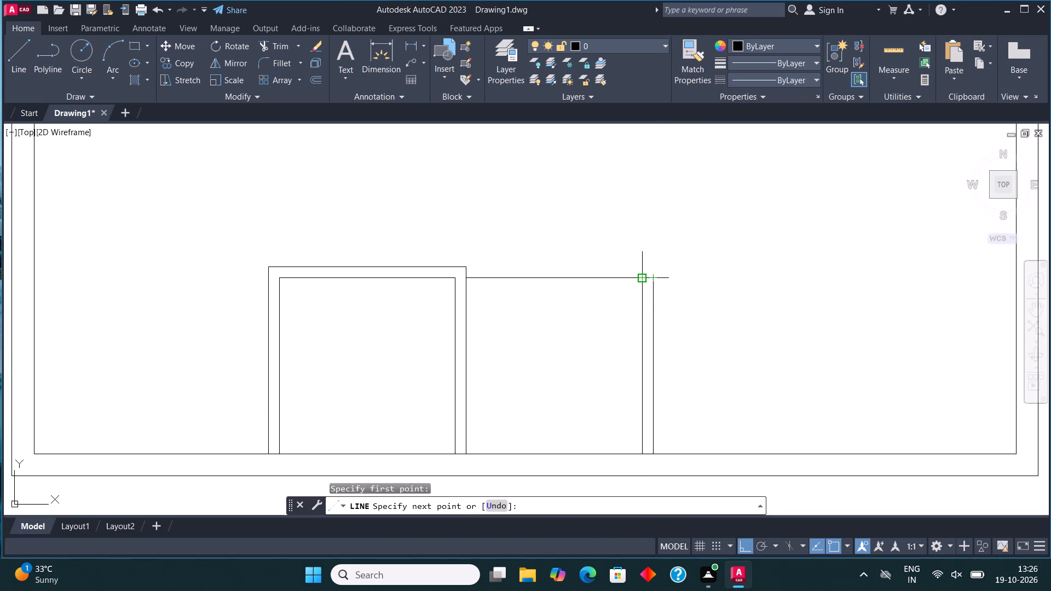
click(644, 277)
key(Escape)
Draw a 12' line to the right along the bottom inner wall from the foot of the second room's outer right line.
scroll(540, 227, down, 2)
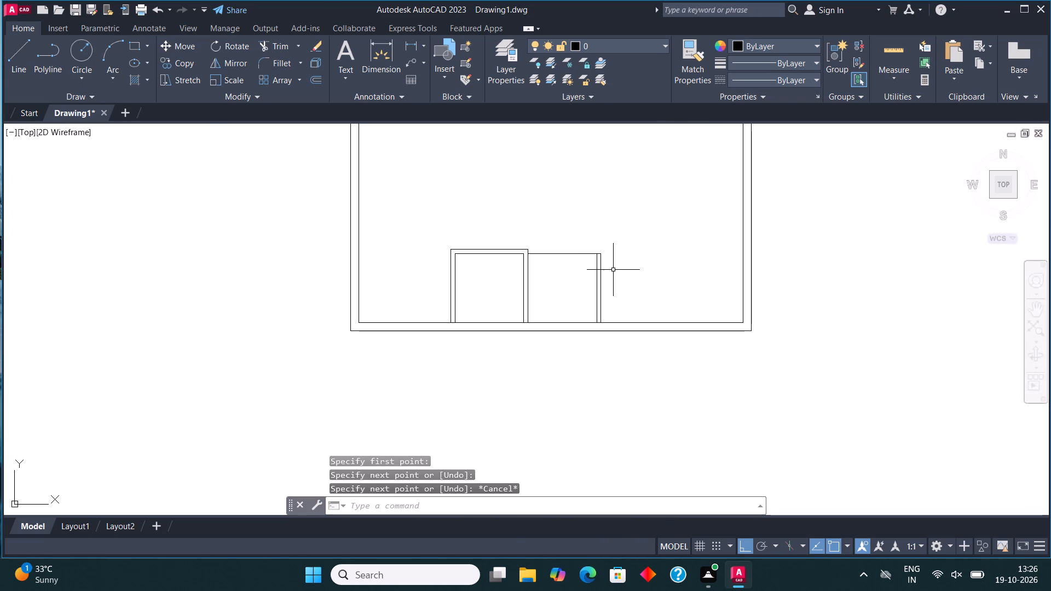
middle_drag(600, 253, 524, 273)
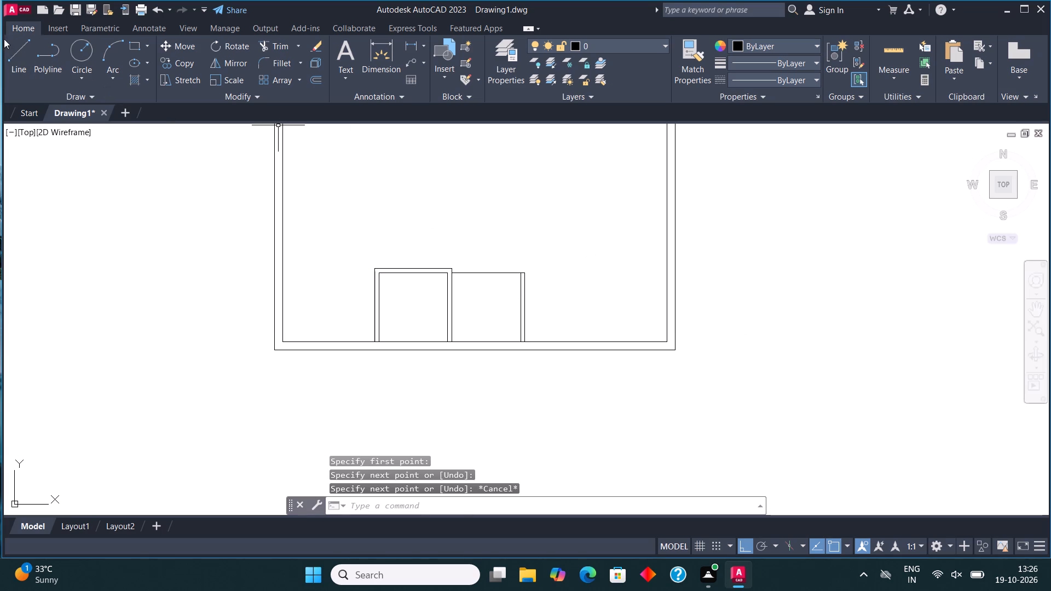
click(10, 50)
click(19, 54)
scroll(557, 353, up, 1)
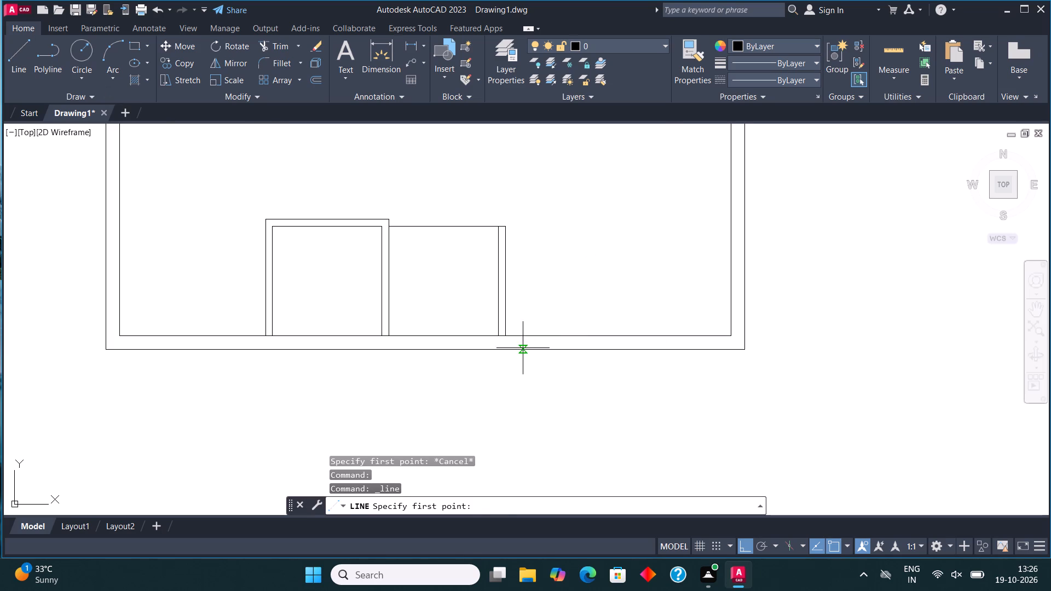
click(505, 337)
text(12')
key(Return)
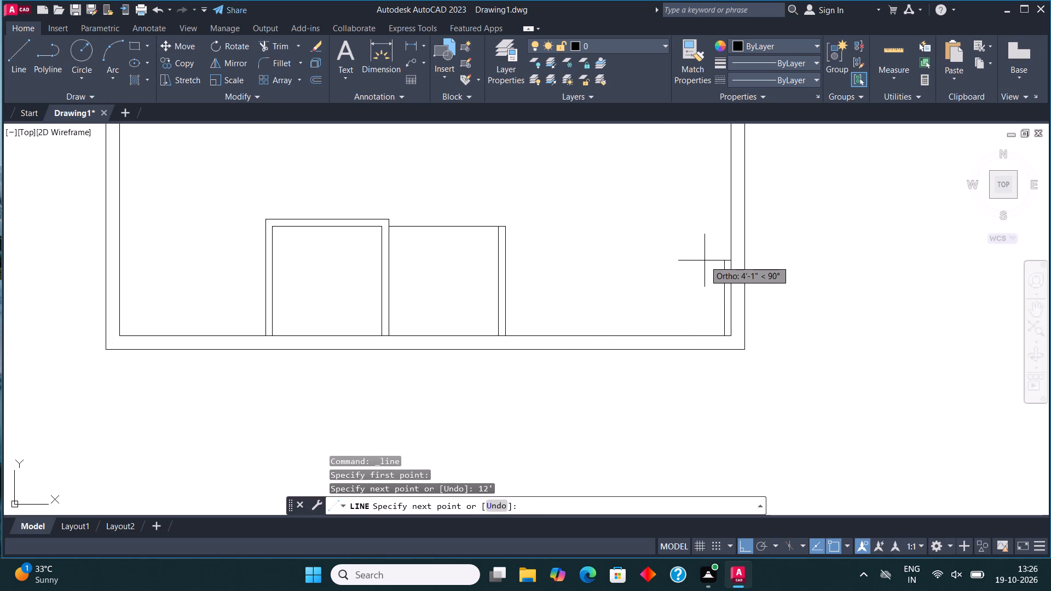
key(Escape)
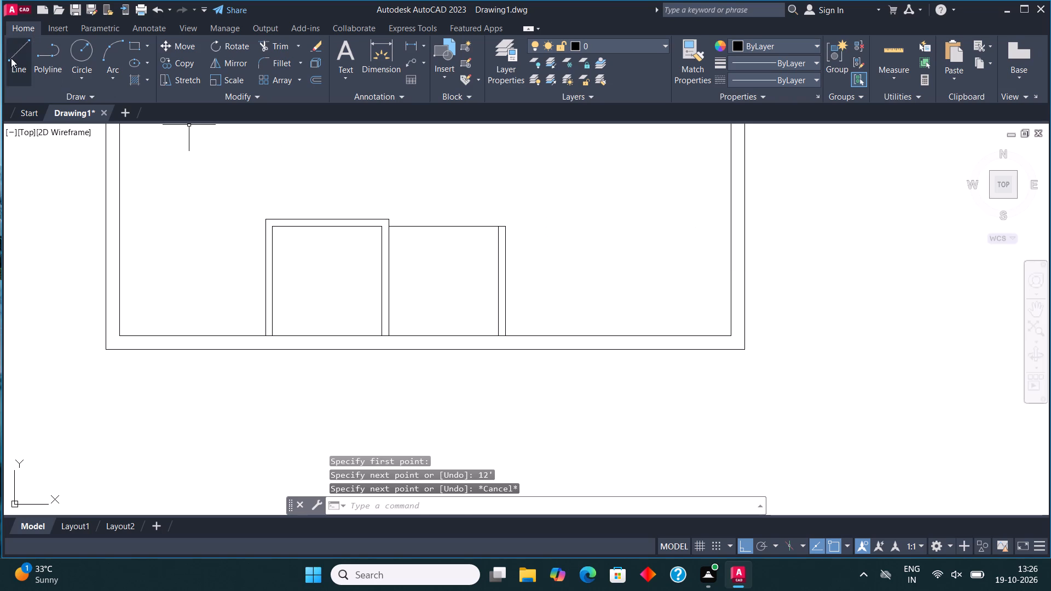
Draw lines for the lower-right room: 8' up from the foot of the second room's outer right line, and across to the right inner wall.
click(11, 58)
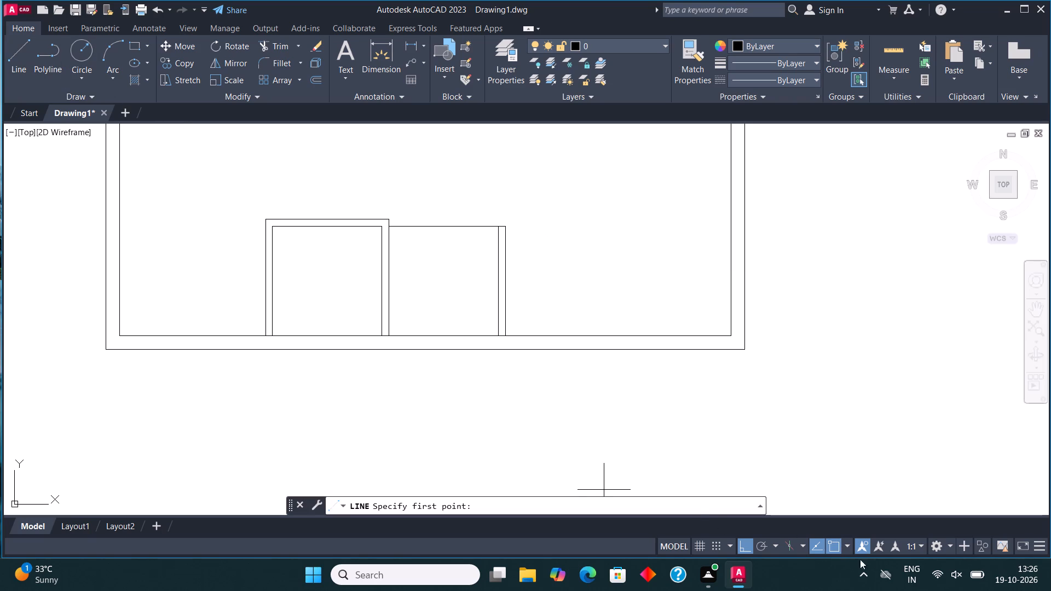
click(505, 333)
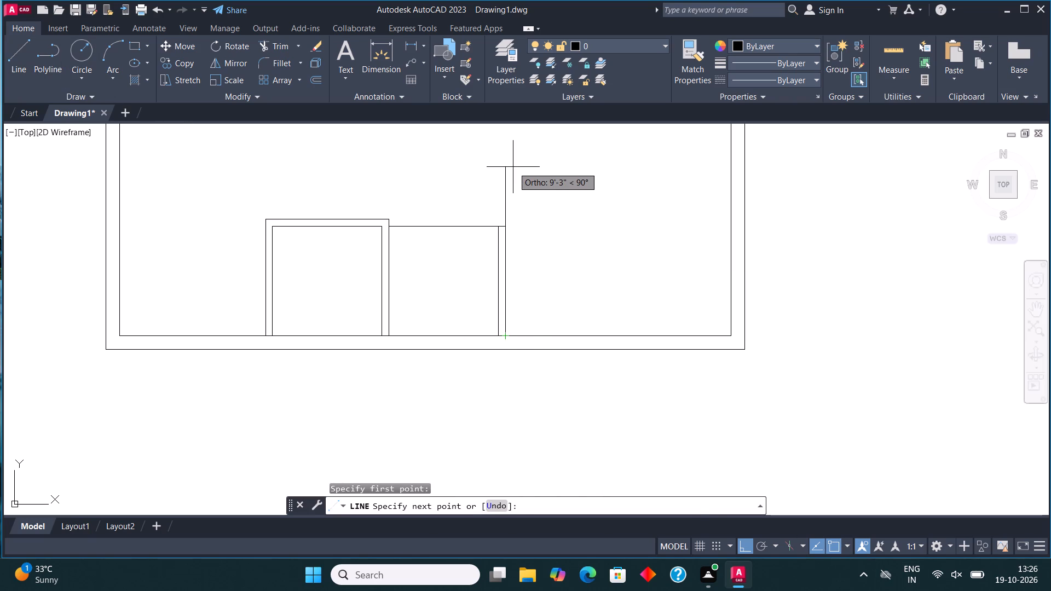
text(8')
key(Return)
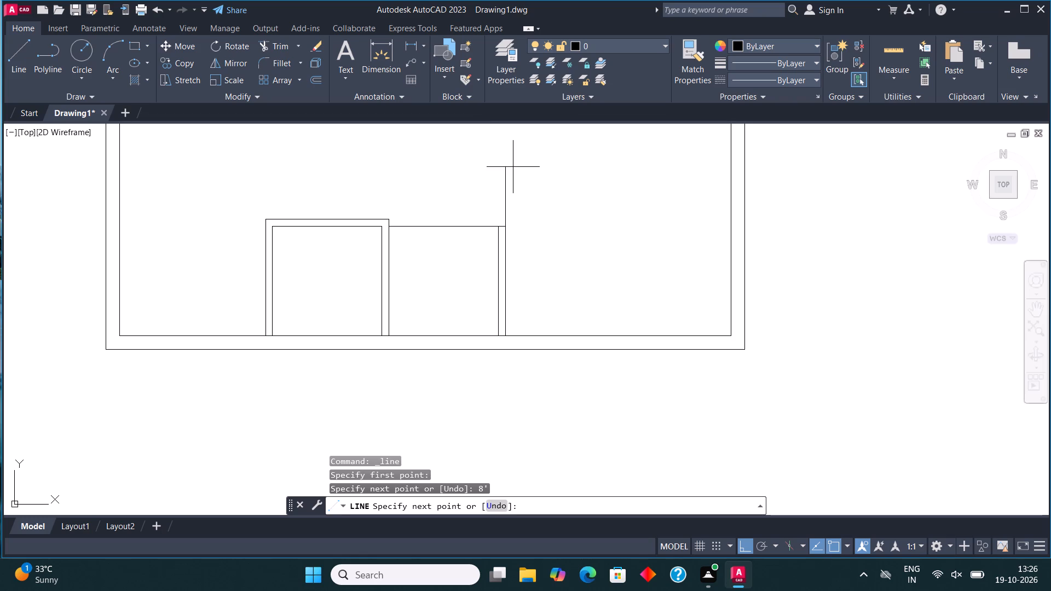
click(734, 190)
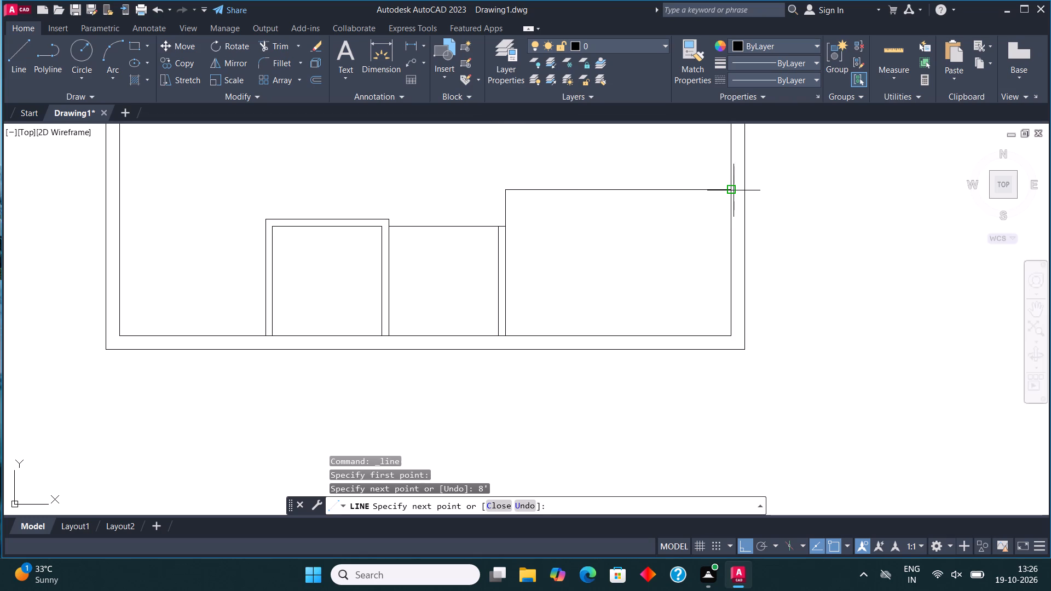
middle_drag(633, 198, 619, 258)
key(Escape)
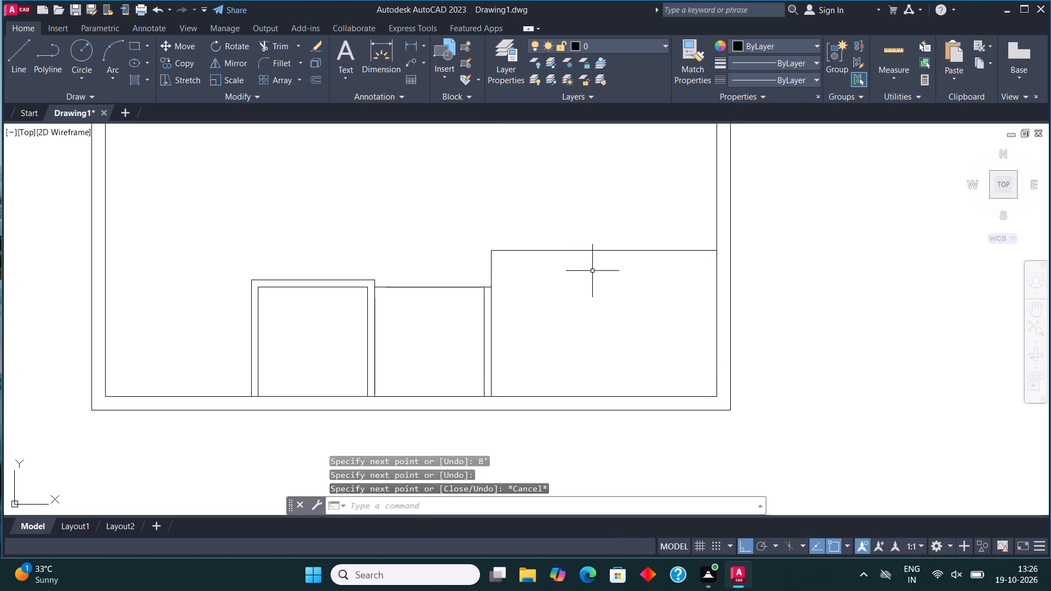
Offset the lower-right room's top line 4.5" upward.
click(528, 265)
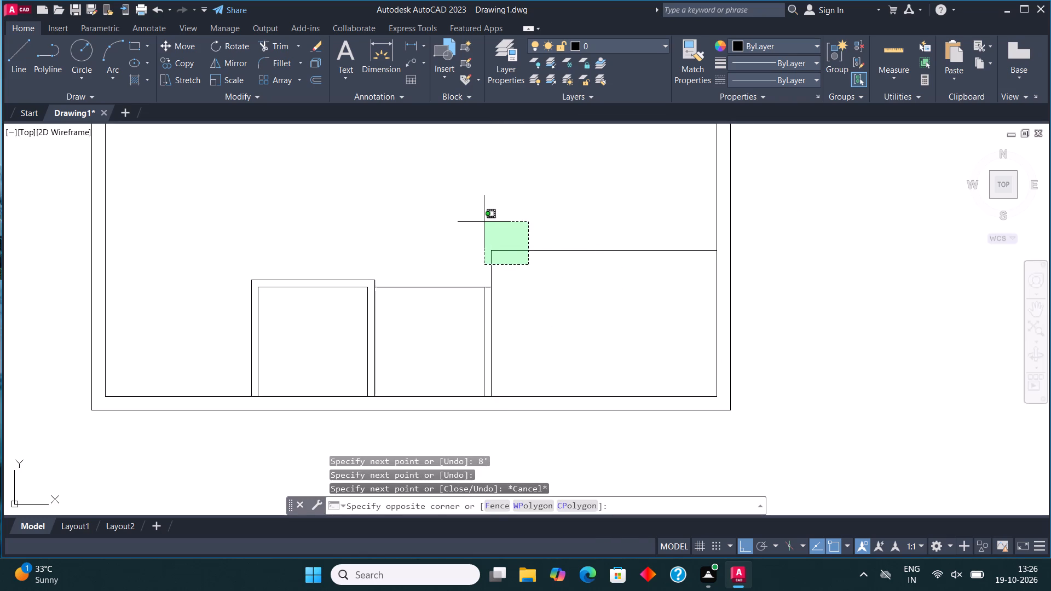
click(484, 222)
click(316, 76)
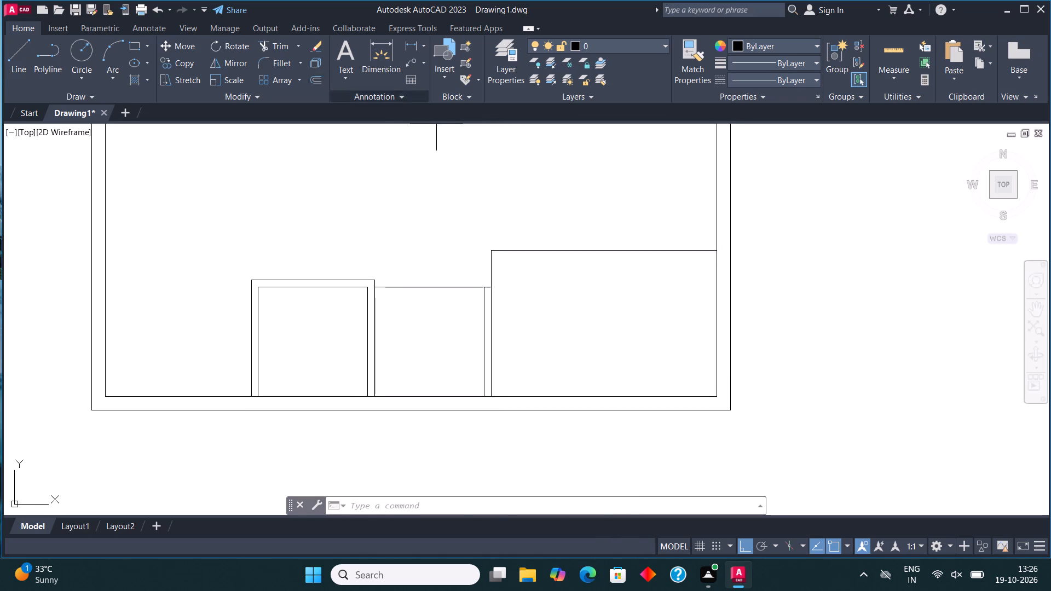
click(601, 248)
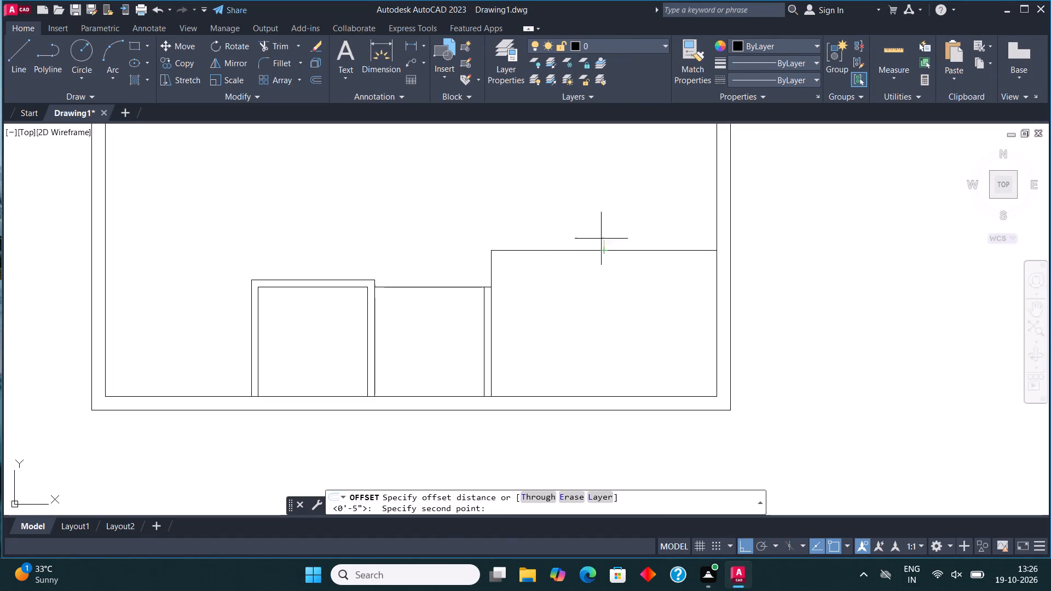
text(4.5")
key(Return)
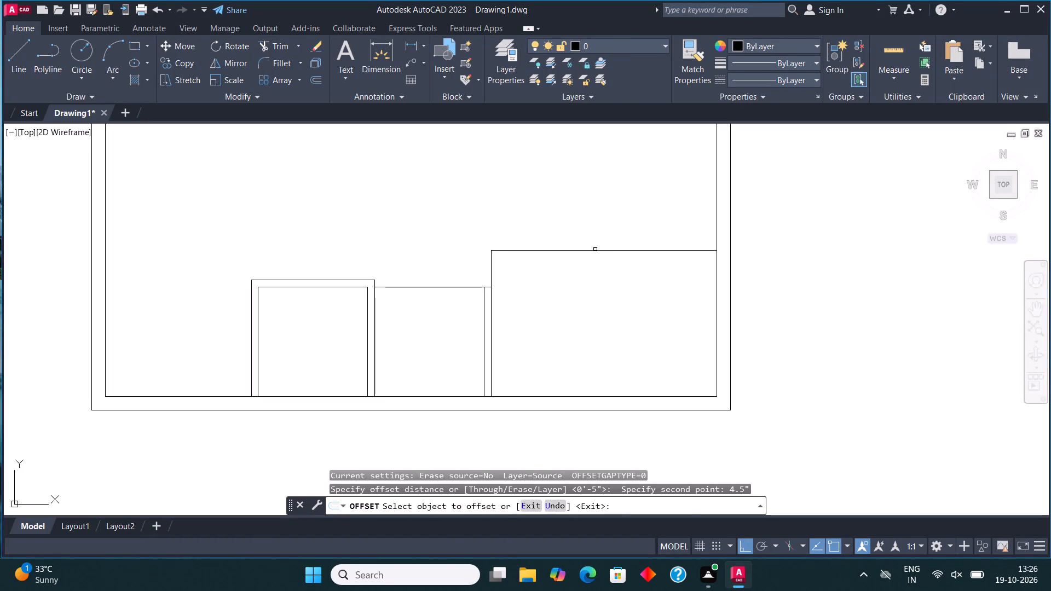
click(596, 250)
click(599, 219)
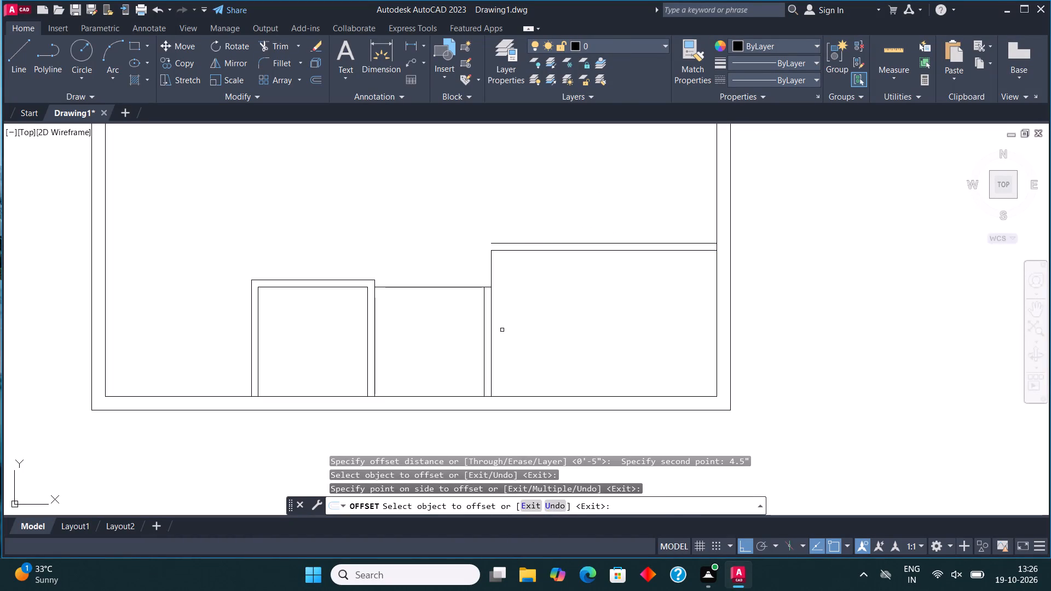
key(Escape)
Draw a line 6' left from the right end of the lower-right room's outer top line, with a short segment going up from it.
click(21, 49)
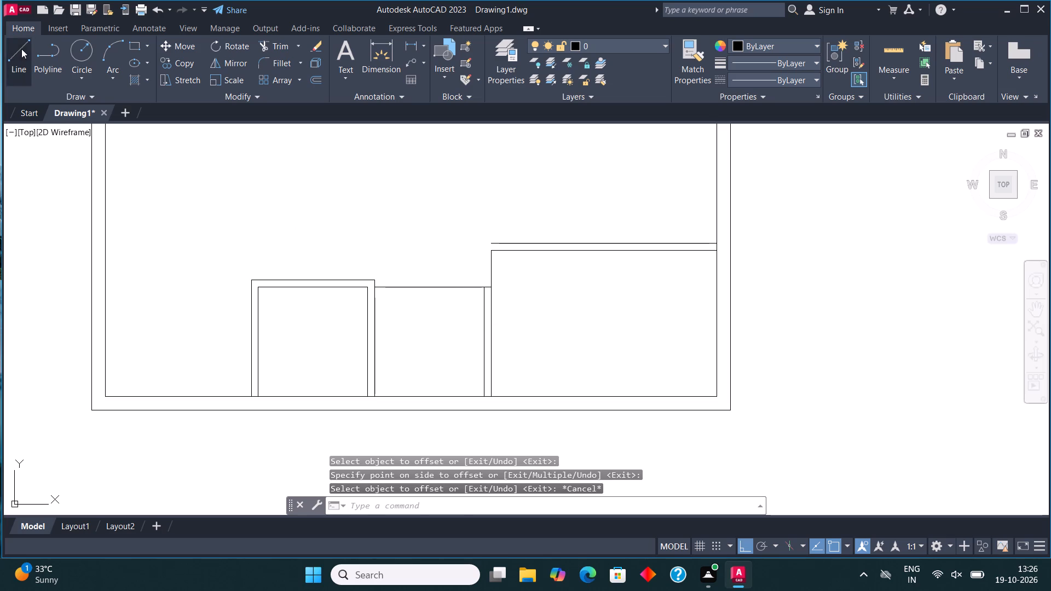
middle_drag(653, 367, 651, 443)
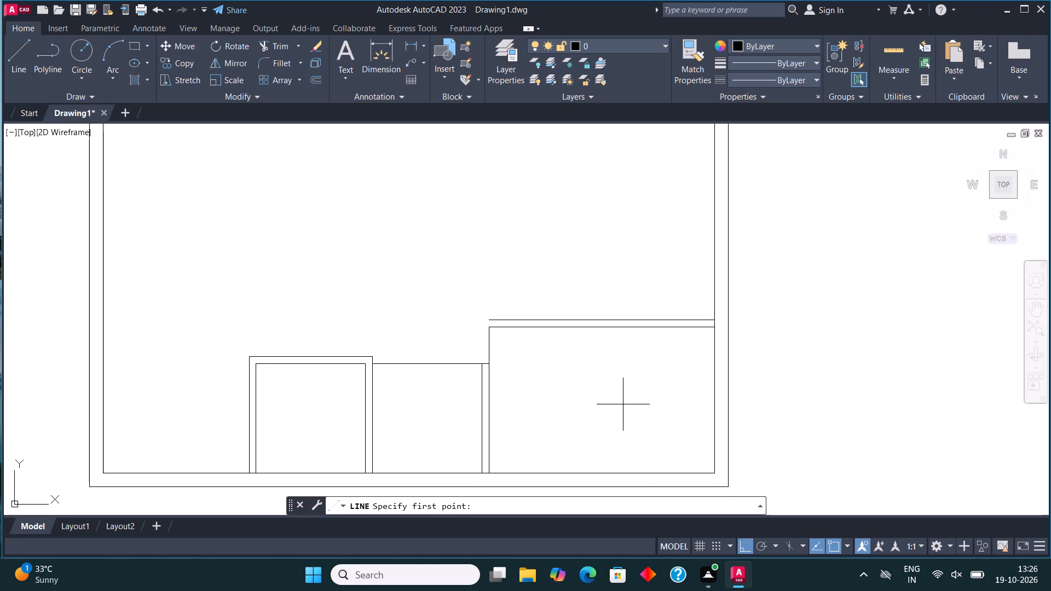
scroll(628, 419, down, 1)
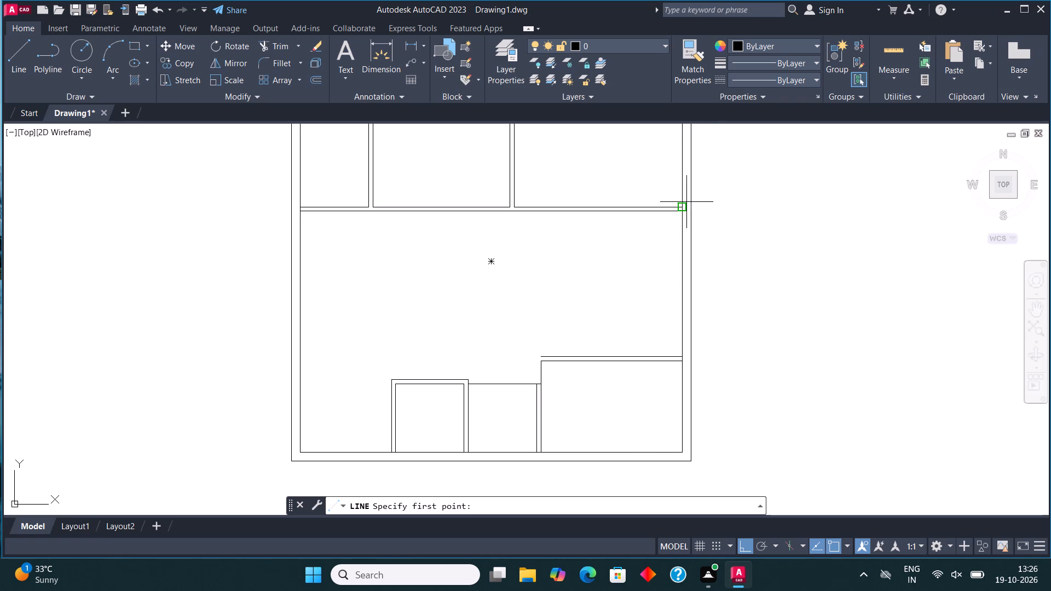
scroll(679, 195, up, 2)
scroll(655, 263, down, 1)
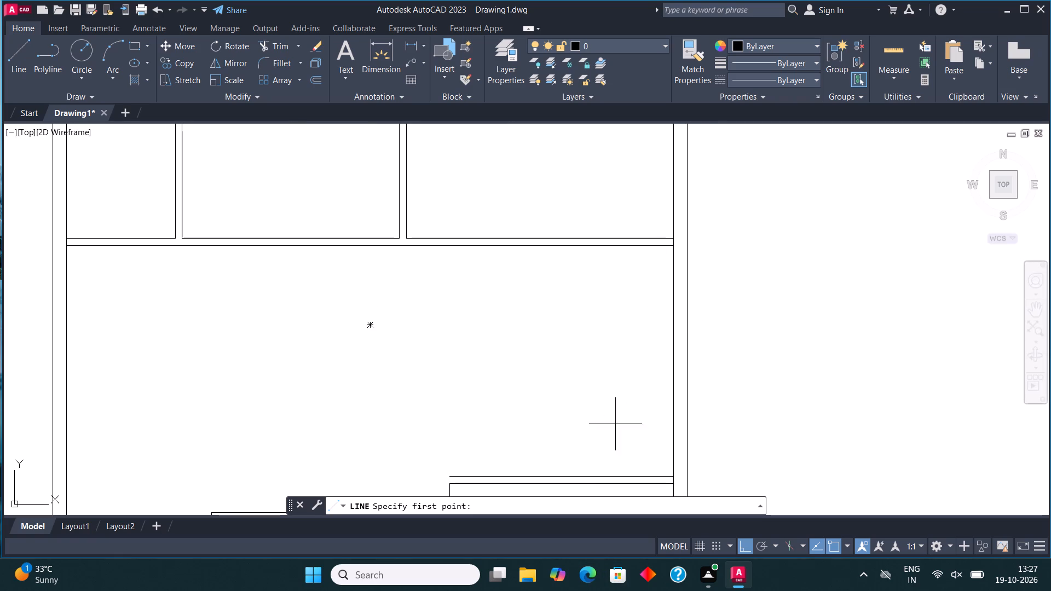
middle_drag(623, 419, 618, 377)
scroll(668, 463, up, 1)
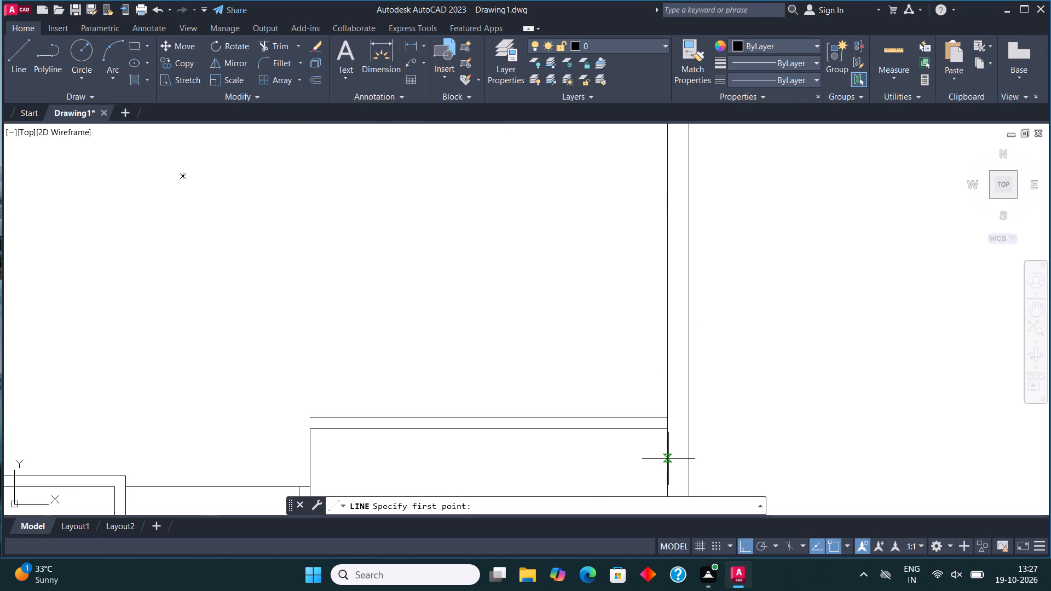
click(668, 416)
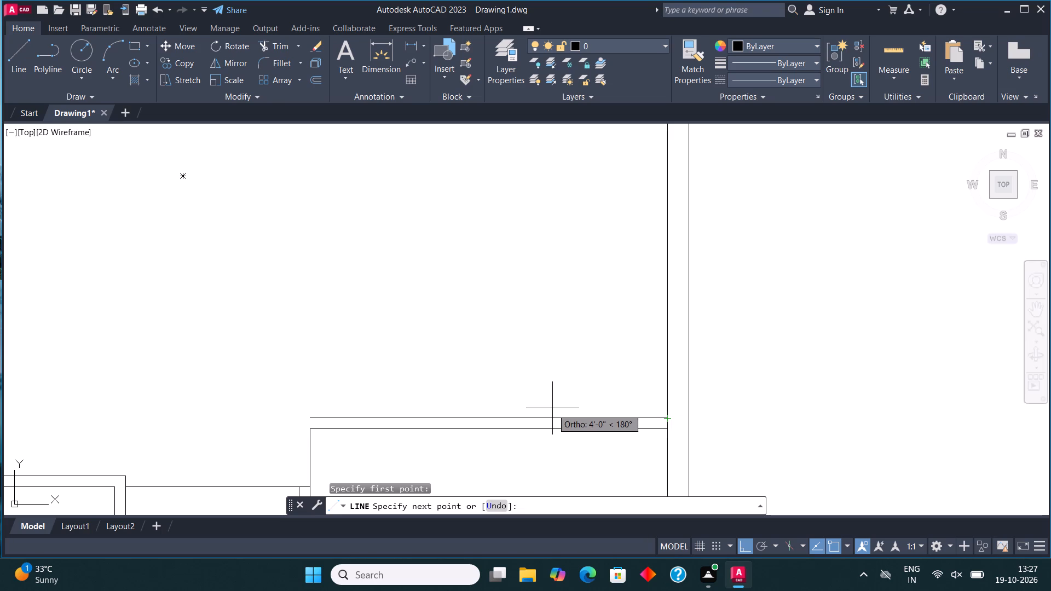
text(6')
key(Return)
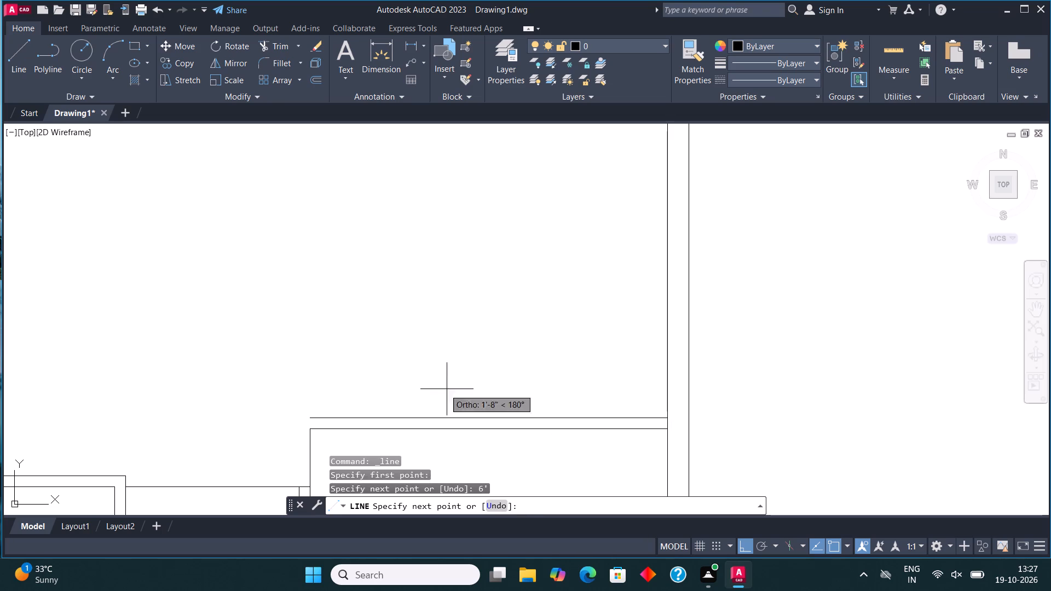
middle_click(475, 349)
click(499, 324)
scroll(513, 370, down, 2)
key(Escape)
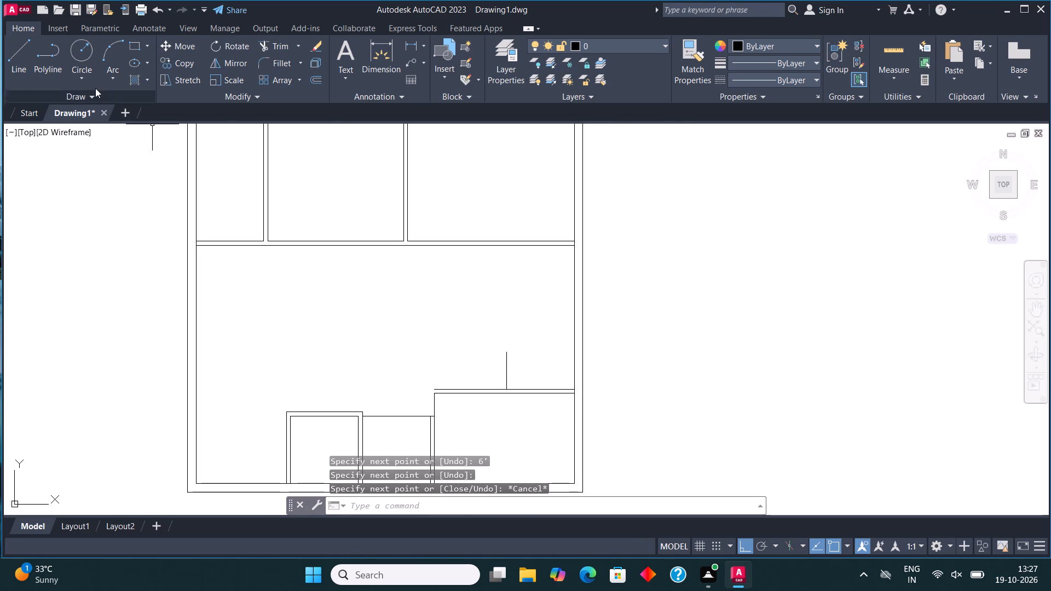
Draw a line up the right inner wall from the lower-right room's outer top line to the upper rooms' partition.
click(15, 51)
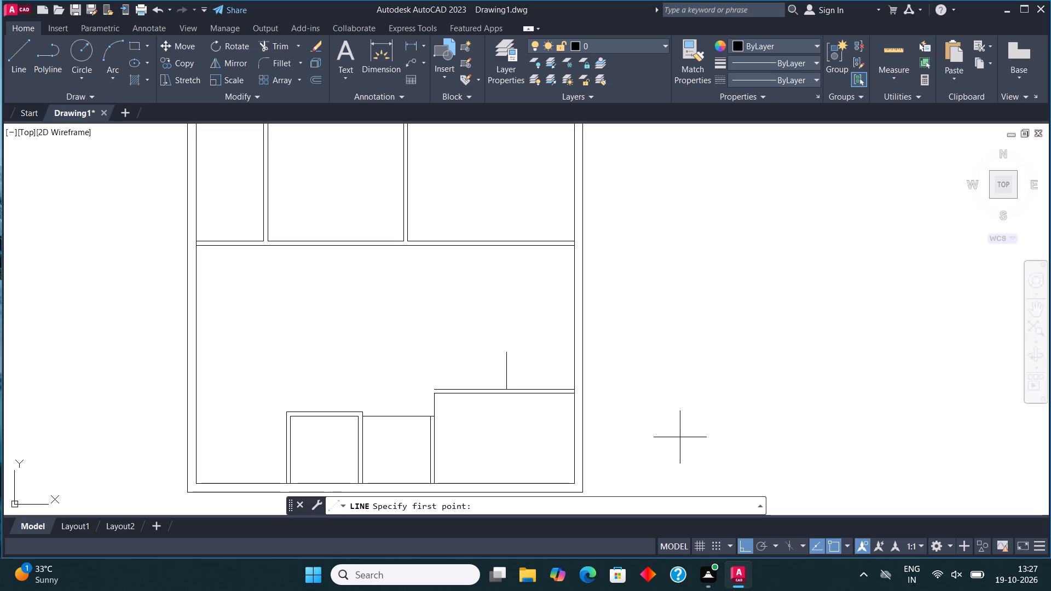
click(574, 390)
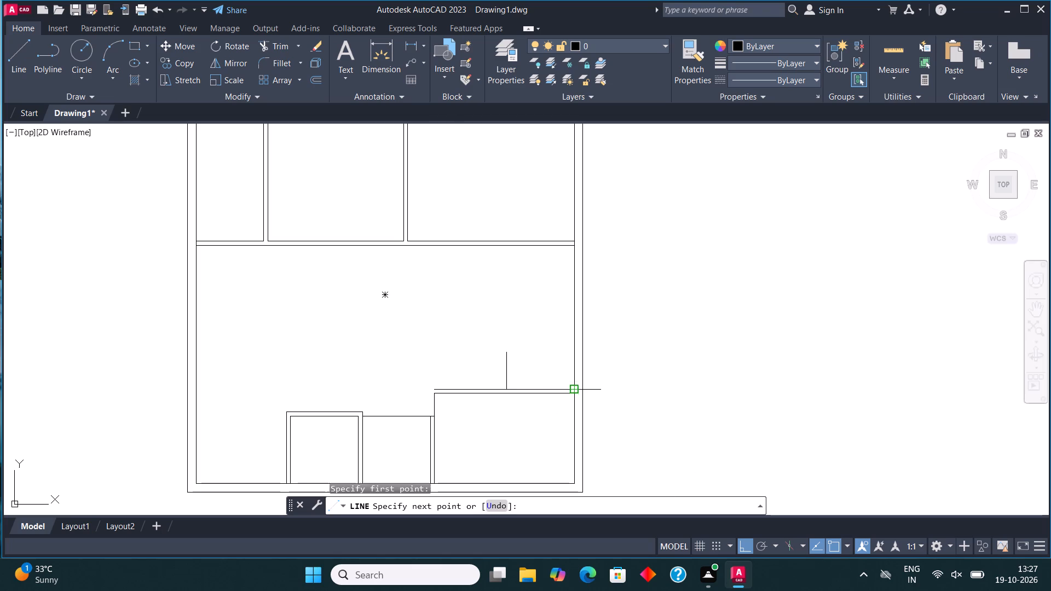
click(573, 247)
key(Escape)
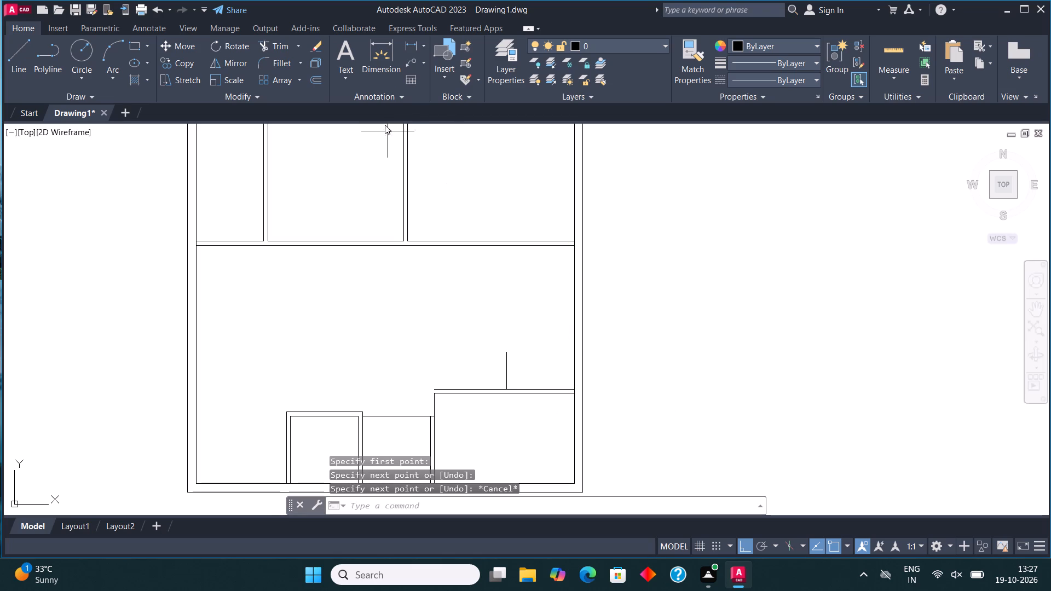
Check the distance along the right inner wall between the upper rooms' partition and the lower-right room's outer top line.
click(382, 59)
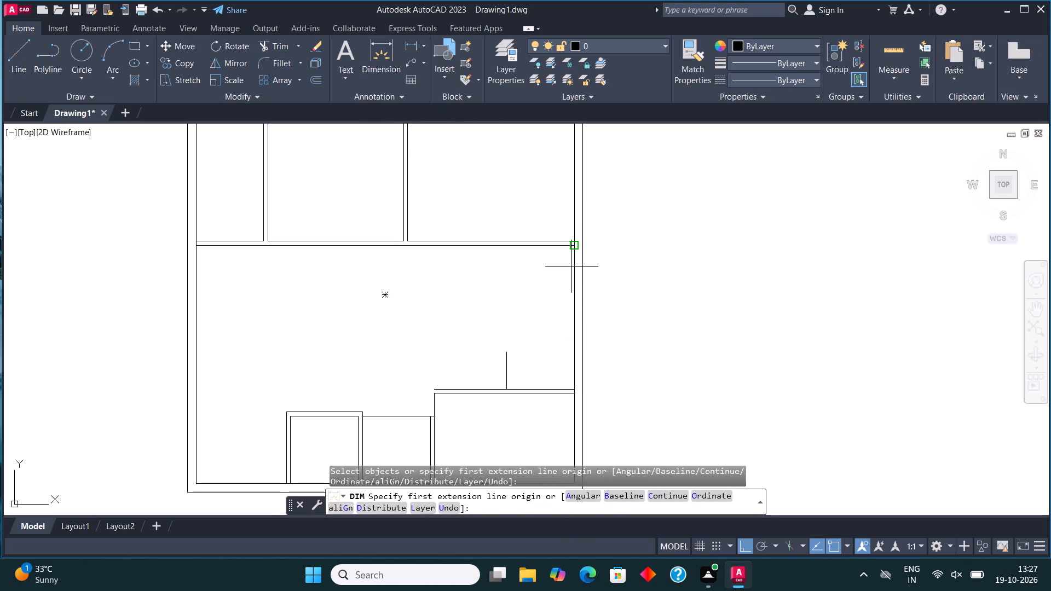
click(572, 253)
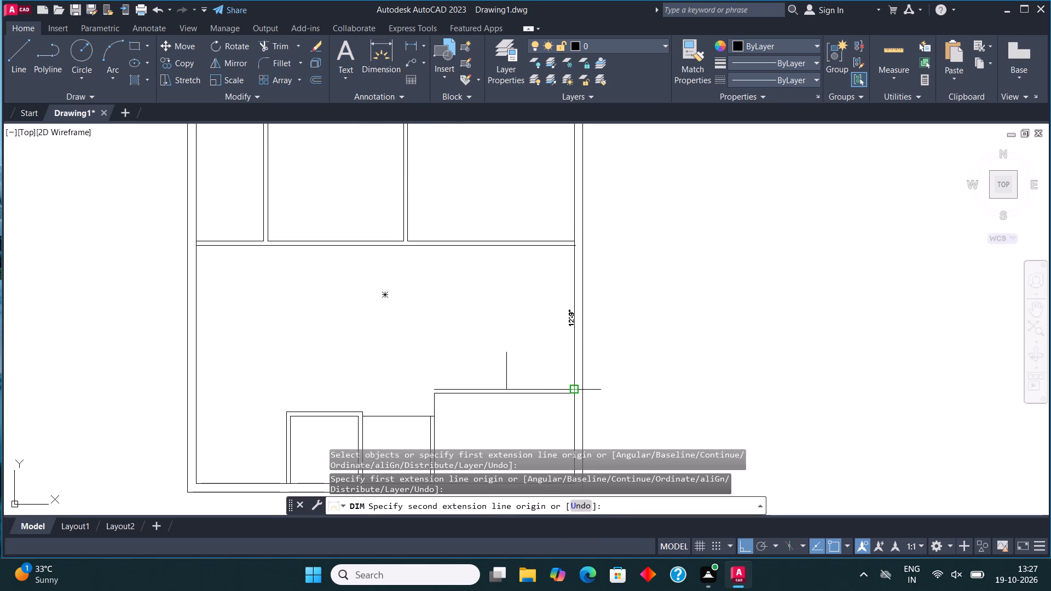
key(Escape)
Draw lines from the midpoint of the new right-wall line: 8' left, and up to the upper rooms' partition.
click(11, 53)
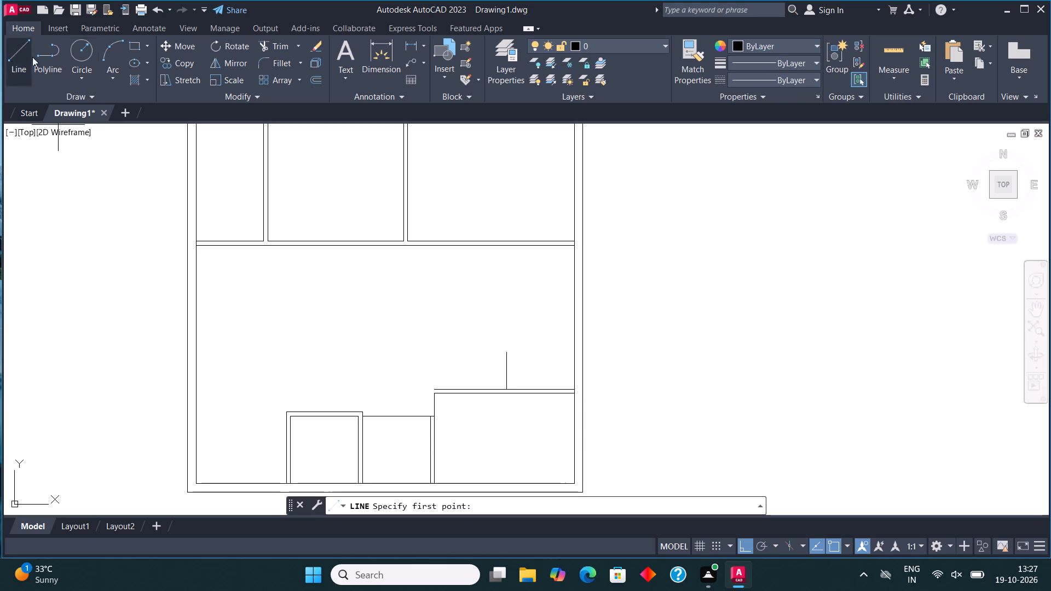
click(570, 317)
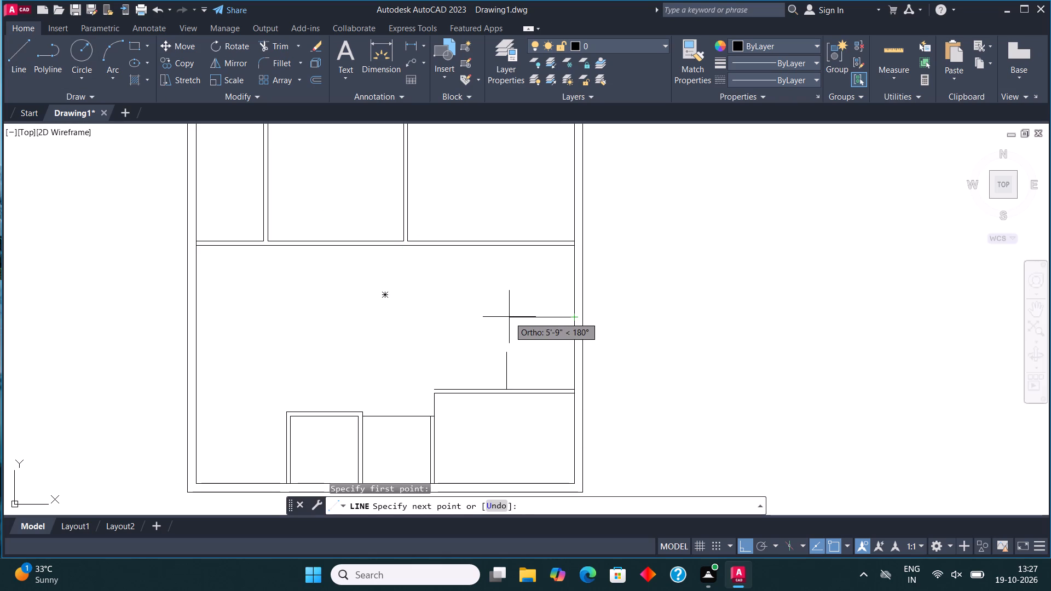
text(8')
key(Return)
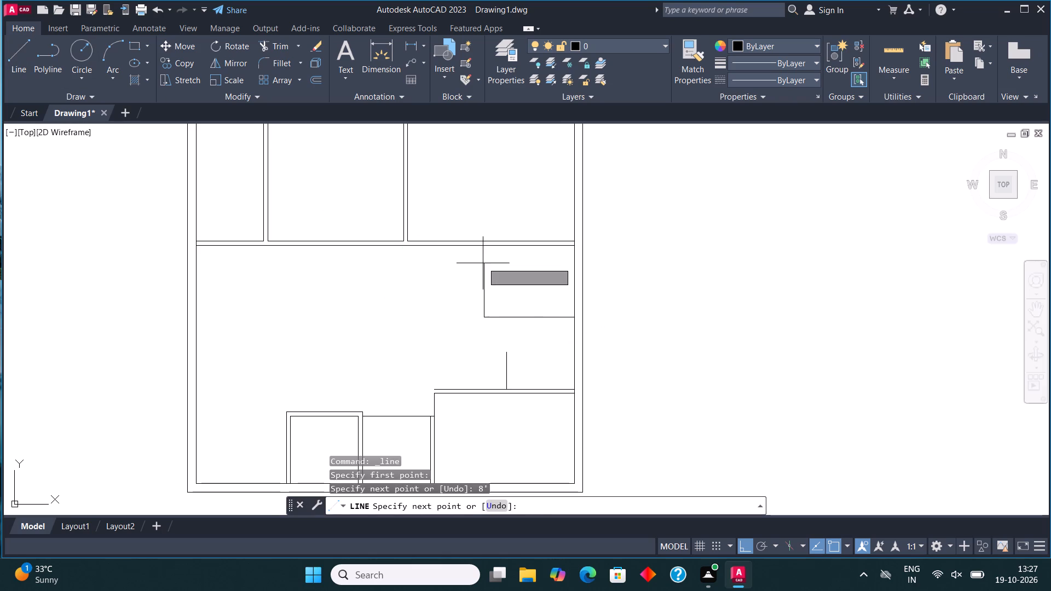
click(481, 248)
key(Escape)
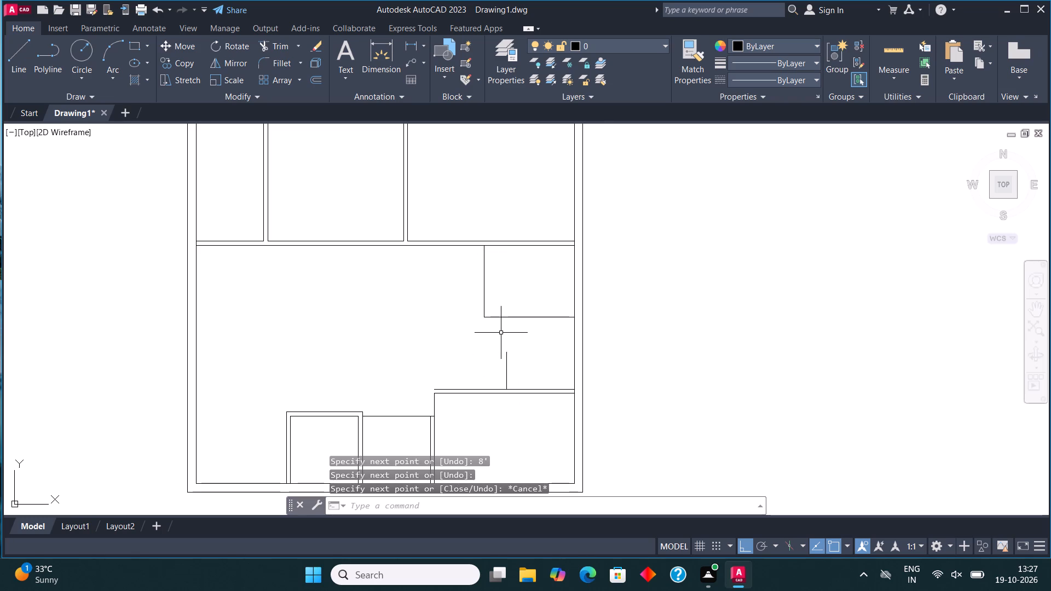
Offset the 8' line downward and its vertical line to the left by 4.5" to form the right-side room's partitions.
click(496, 322)
click(461, 292)
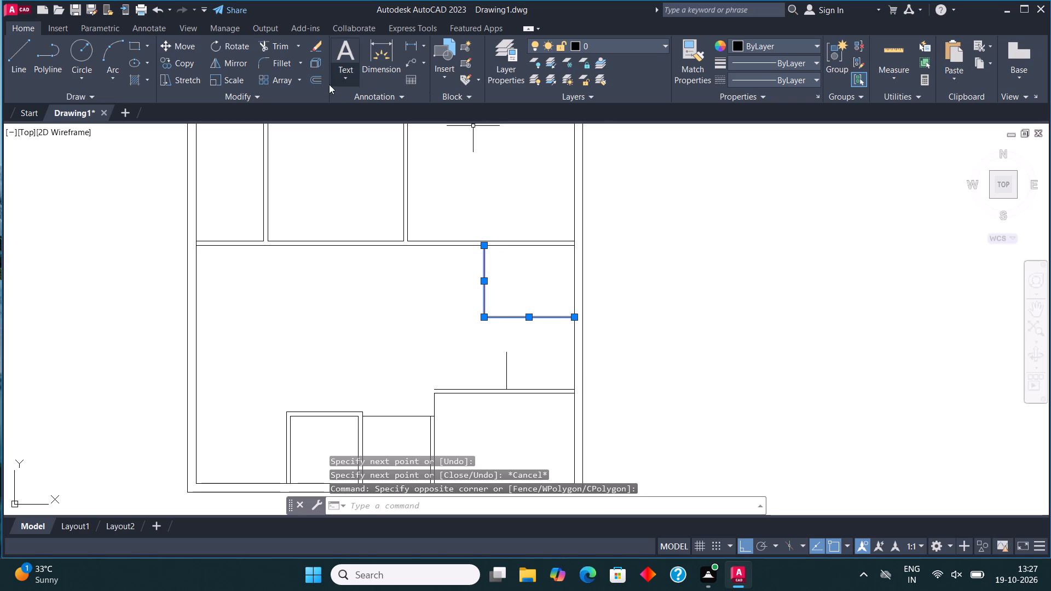
click(319, 75)
click(523, 311)
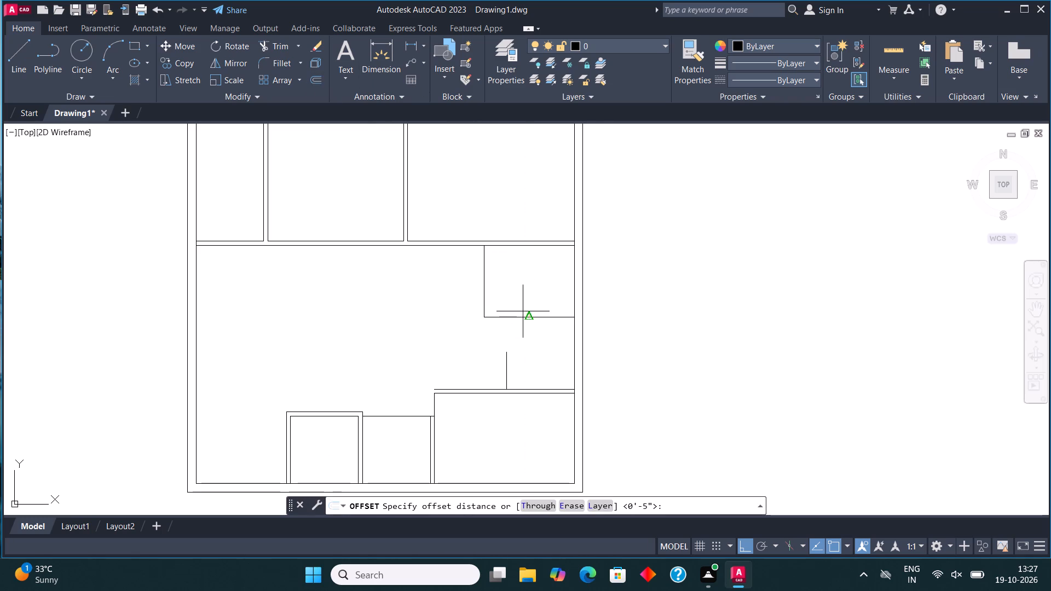
text(4.5")
key(Return)
click(506, 318)
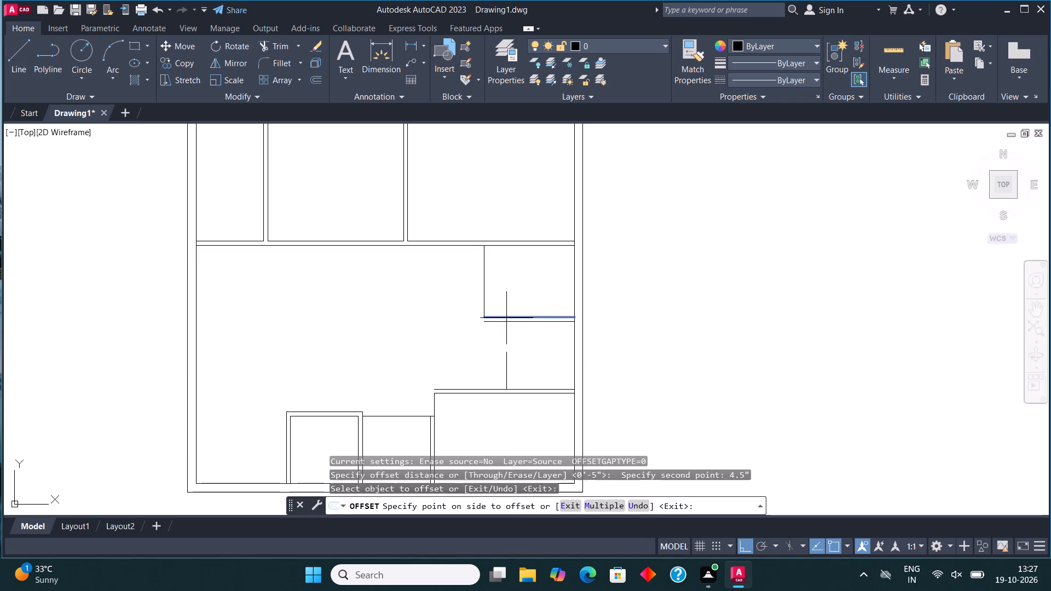
click(507, 326)
click(484, 291)
click(448, 285)
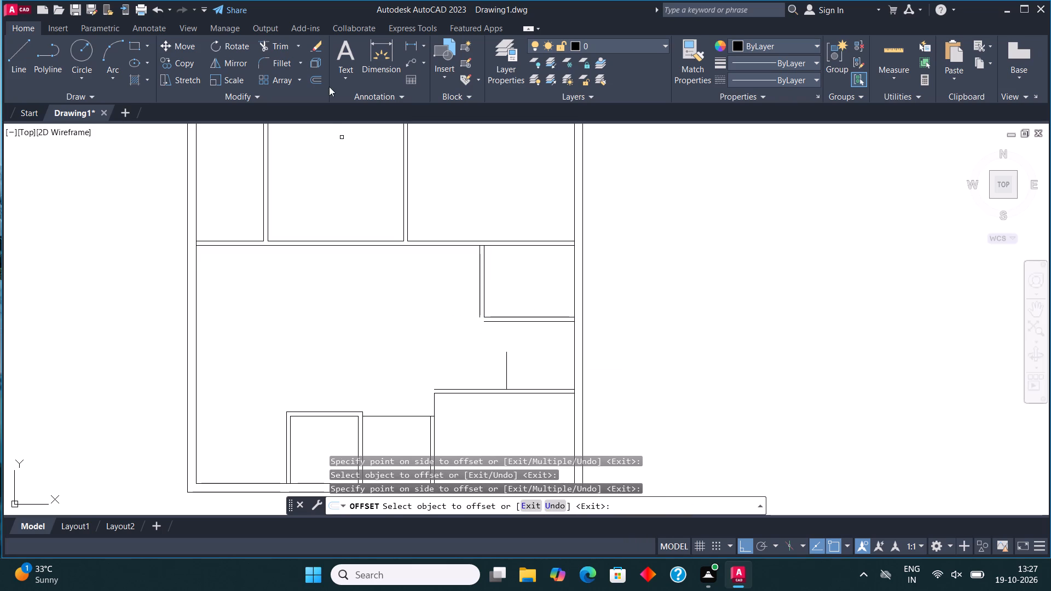
Fillet the two new offset lines into a closed outer corner at the right-side room's lower-left.
click(281, 61)
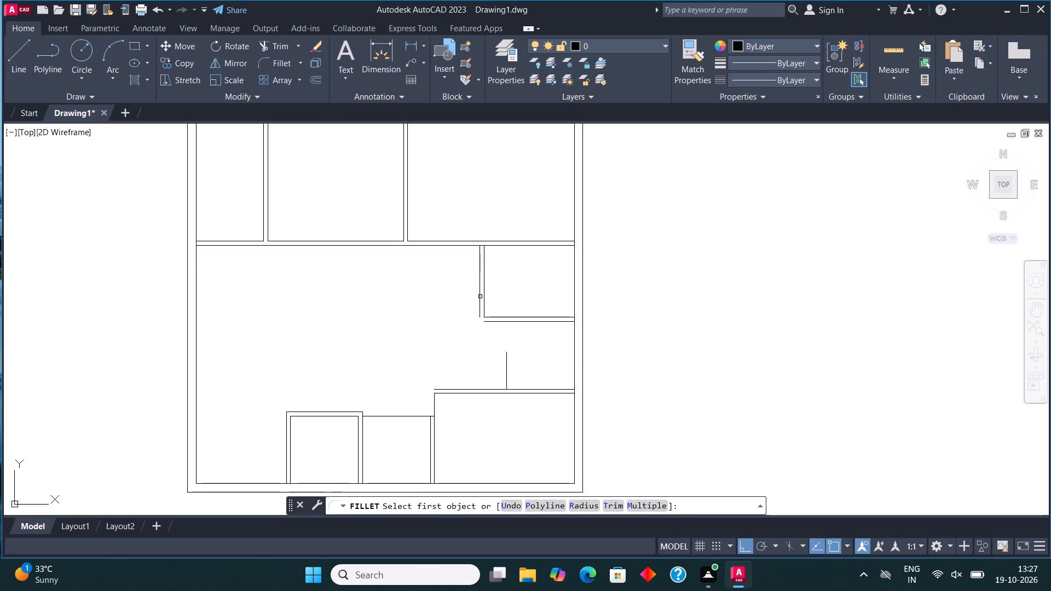
click(480, 297)
click(488, 321)
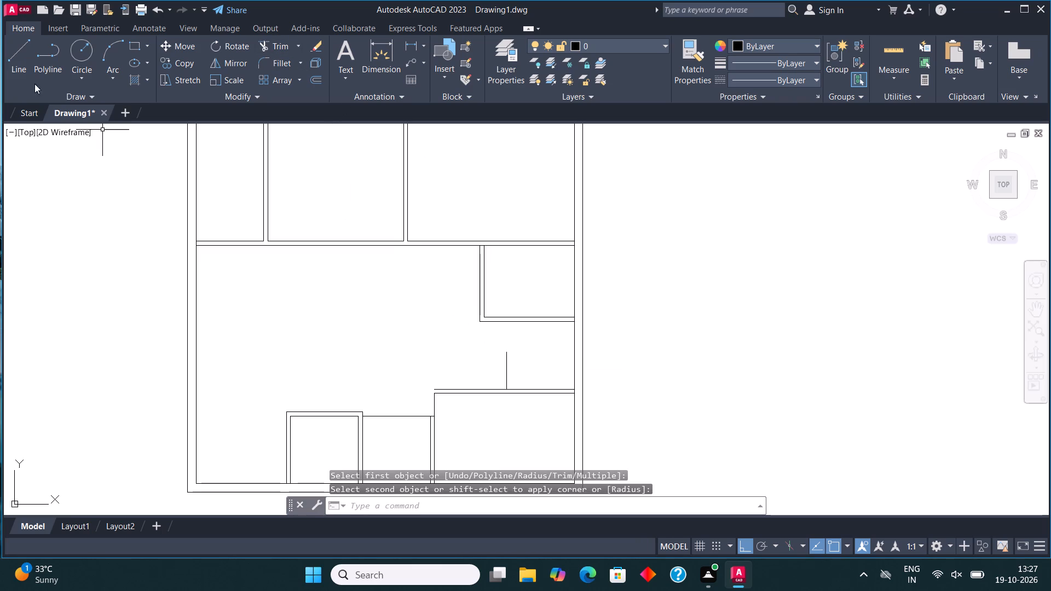
Draw a line from the top of the short vertical segment up to the right-side room's lower partition.
click(21, 47)
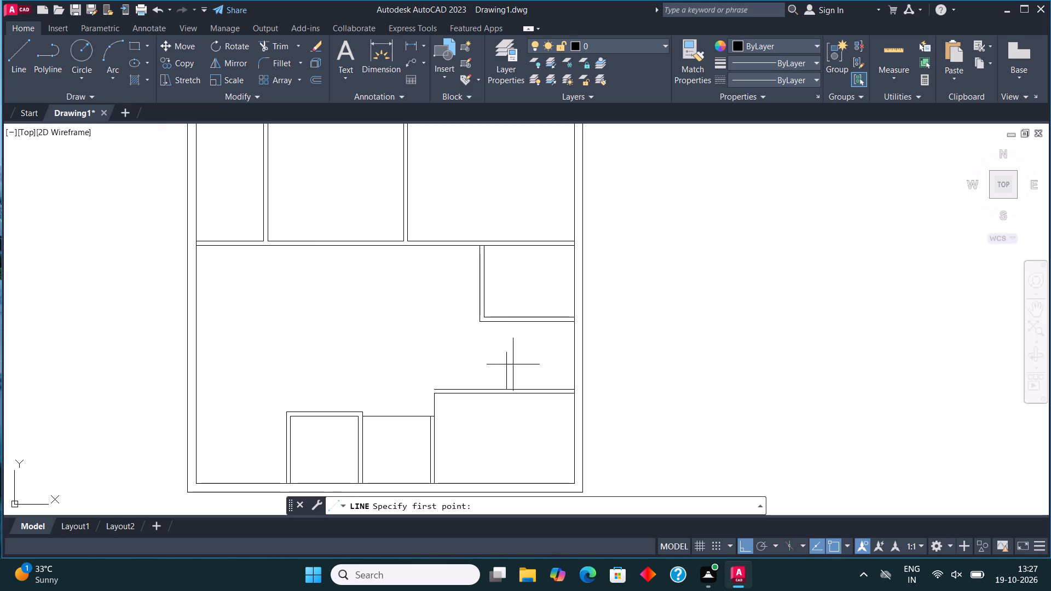
click(506, 353)
click(504, 326)
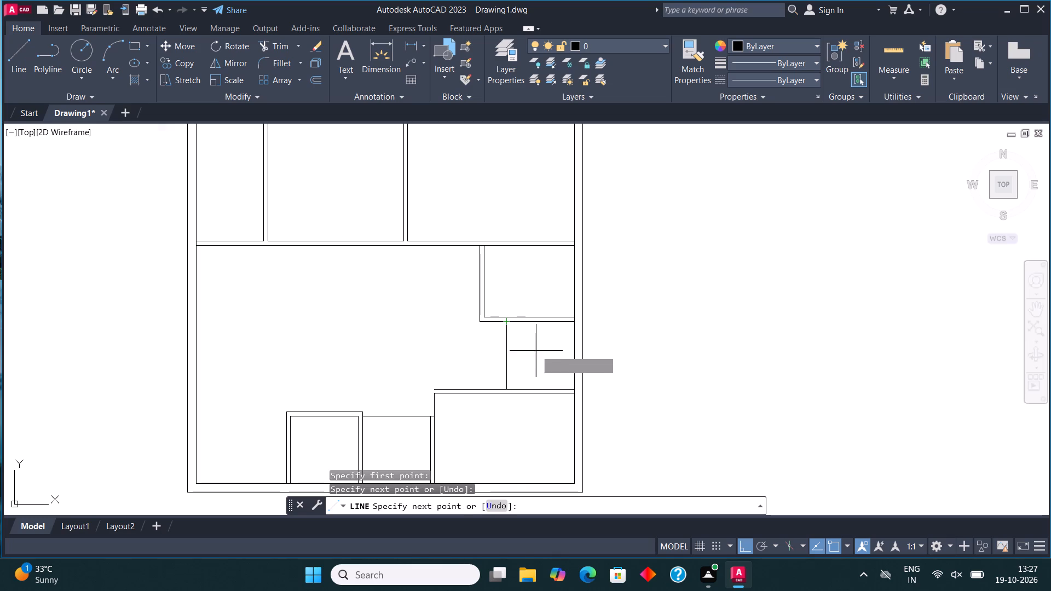
key(Escape)
Offset both vertical segments between the two right-side rooms 4.5" to the left.
click(516, 339)
click(478, 357)
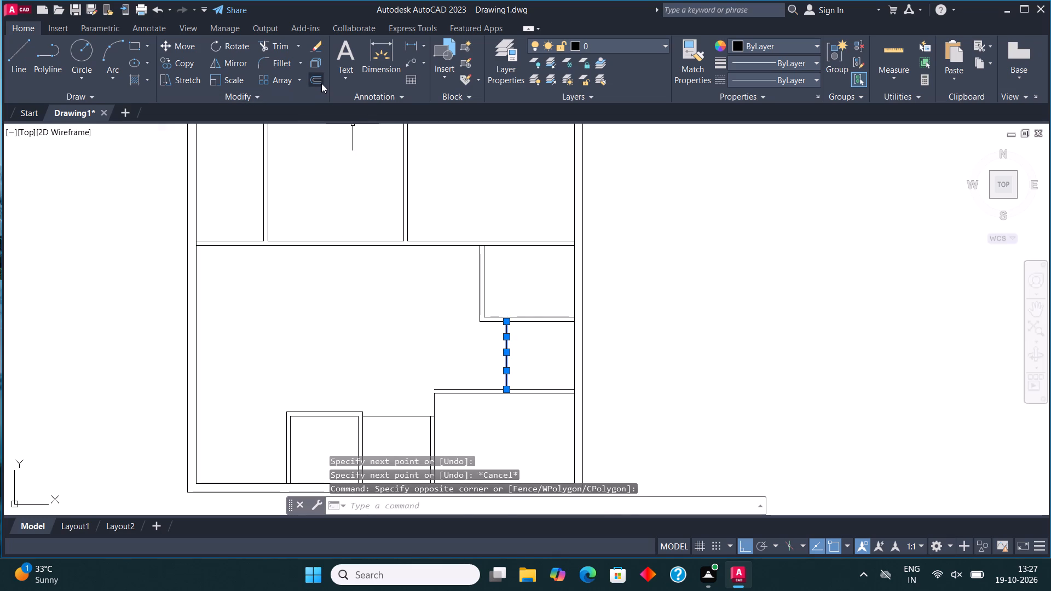
click(321, 83)
click(502, 352)
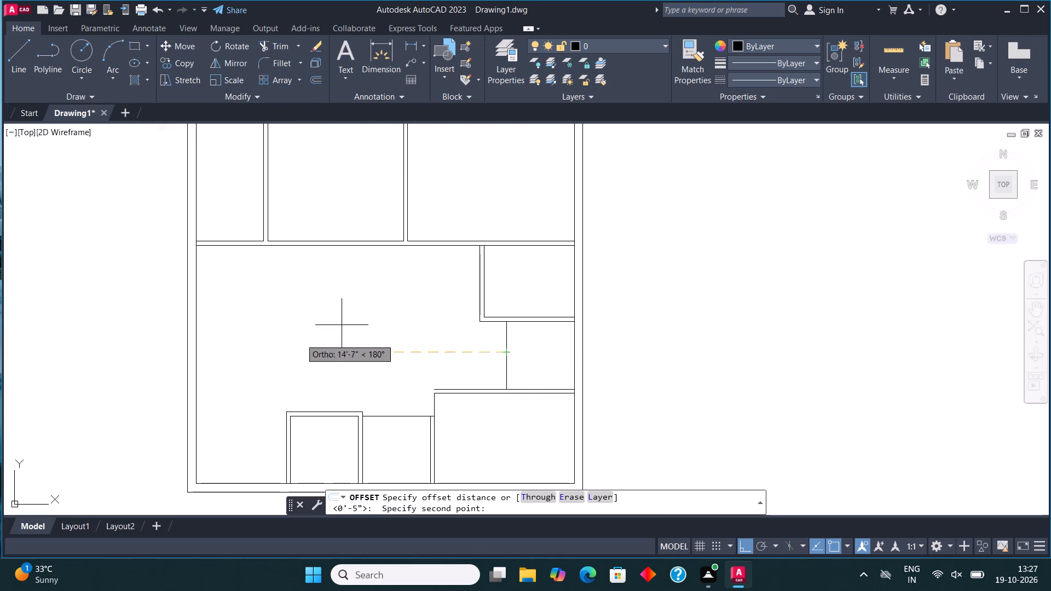
text(4.5")
key(Return)
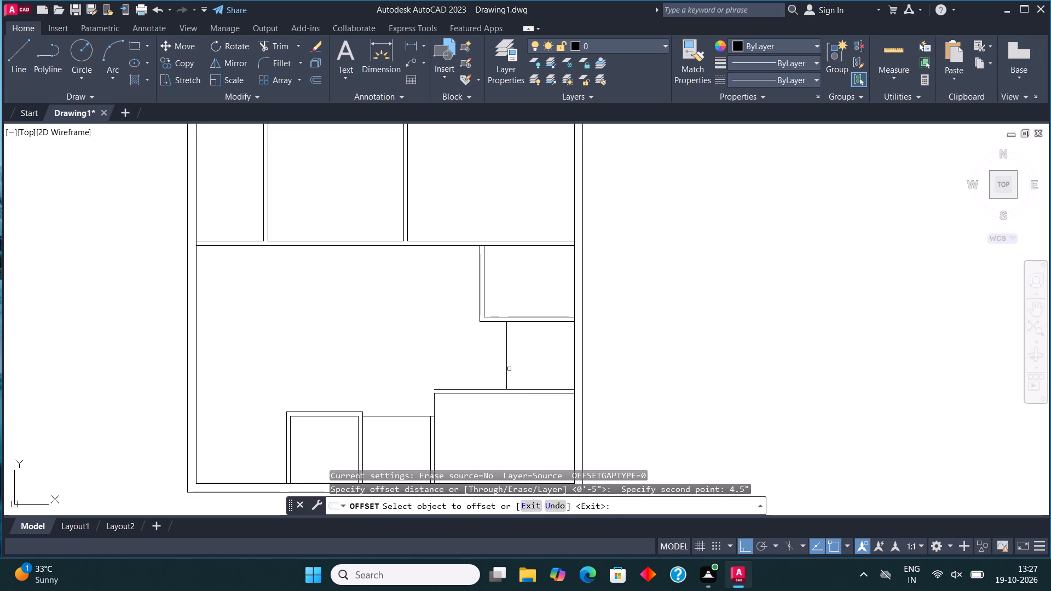
click(509, 358)
click(505, 361)
click(490, 347)
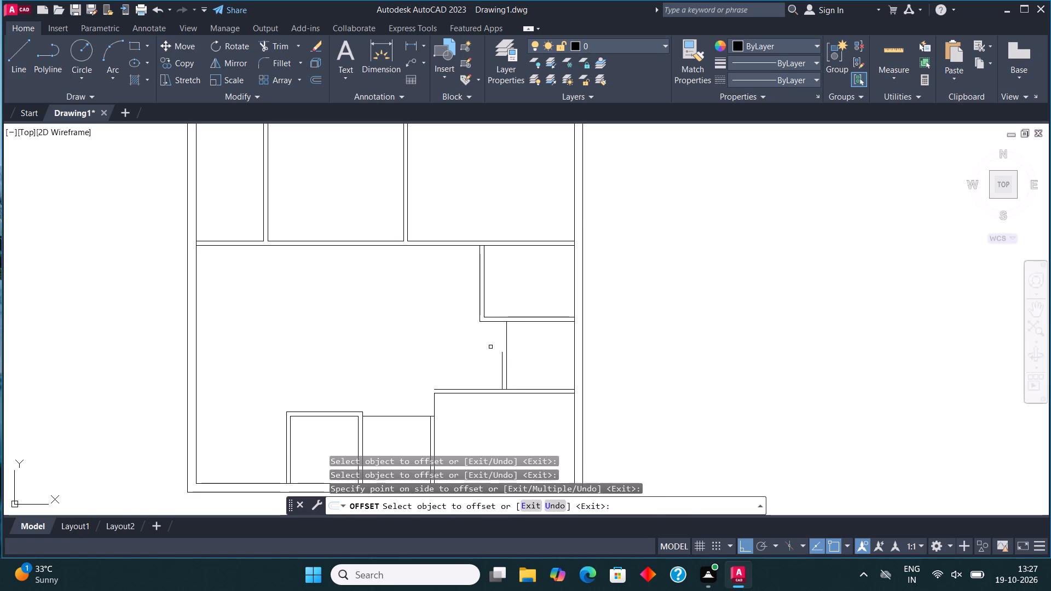
click(505, 340)
click(494, 338)
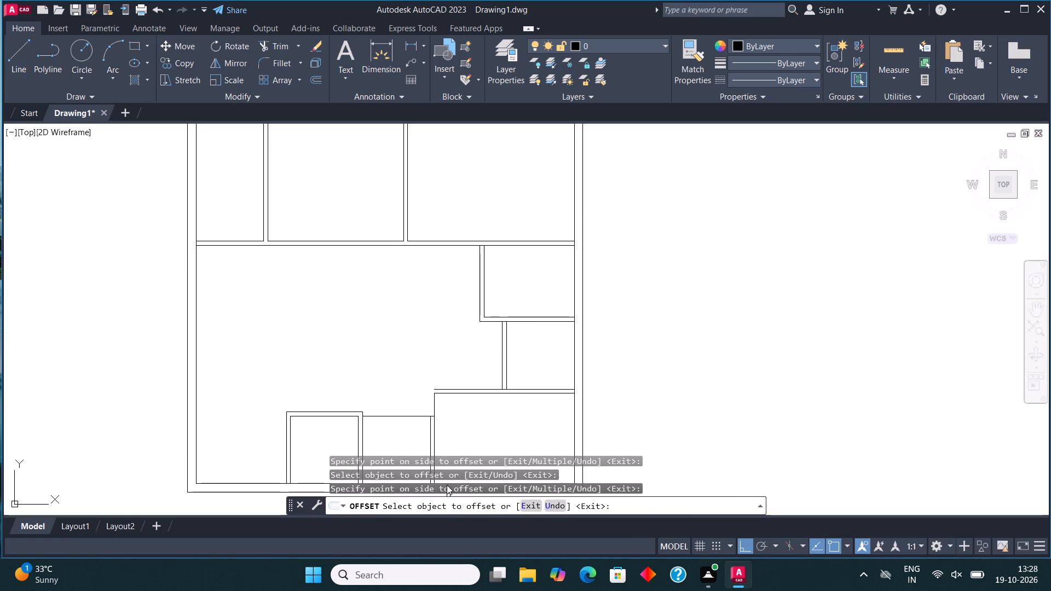
key(Escape)
Fillet the lower-right room's outer left and outer top partition lines into a closed corner.
scroll(444, 343, down, 2)
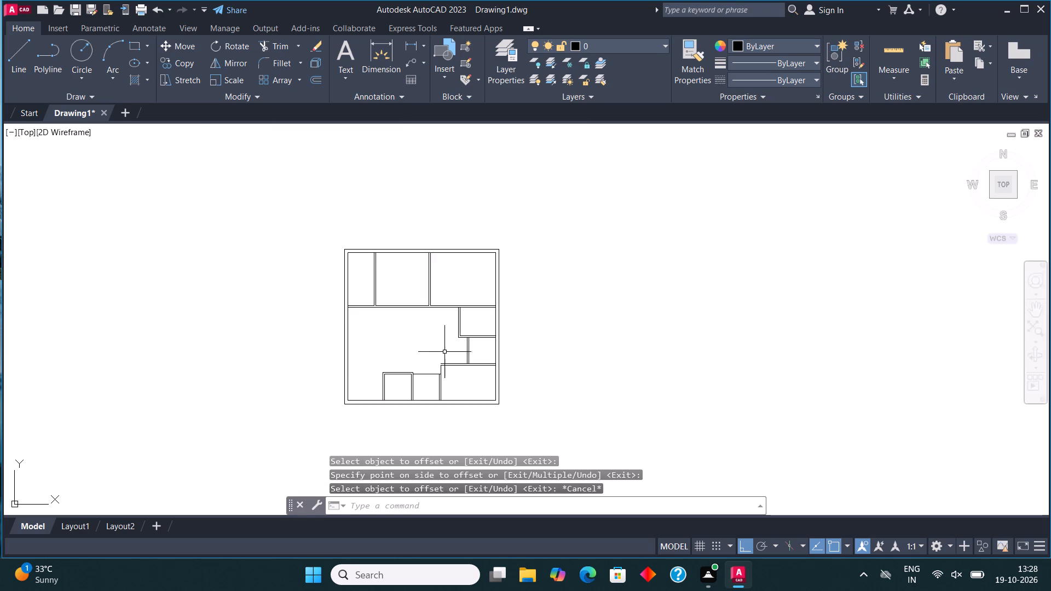
scroll(441, 364, up, 2)
middle_drag(441, 388, 431, 372)
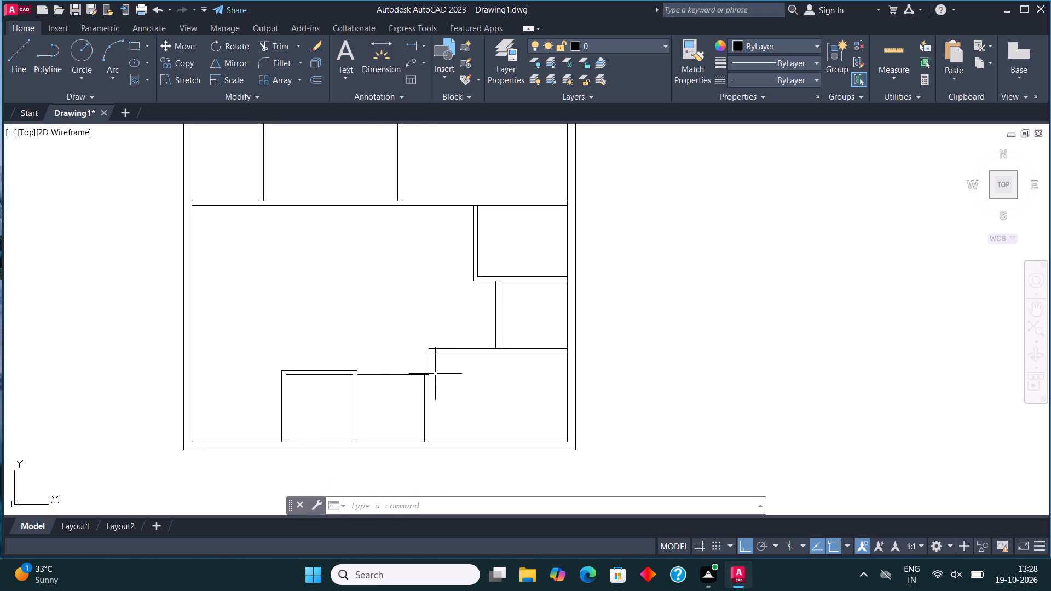
click(265, 62)
click(424, 383)
click(453, 347)
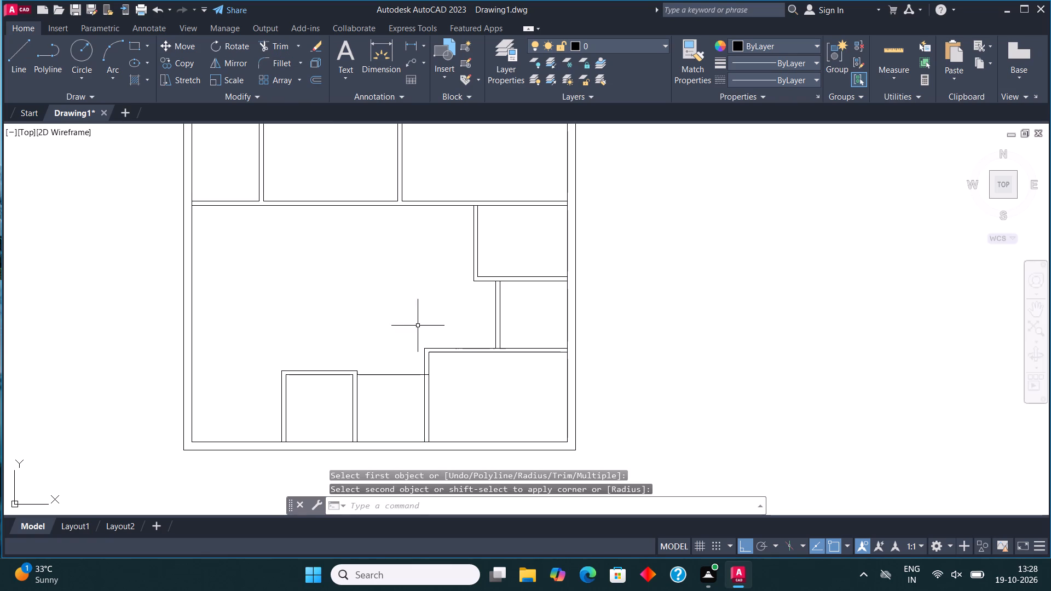
Trim the piece of horizontal line that crosses the lower-right room's left partition.
click(275, 45)
scroll(426, 378, up, 3)
click(419, 377)
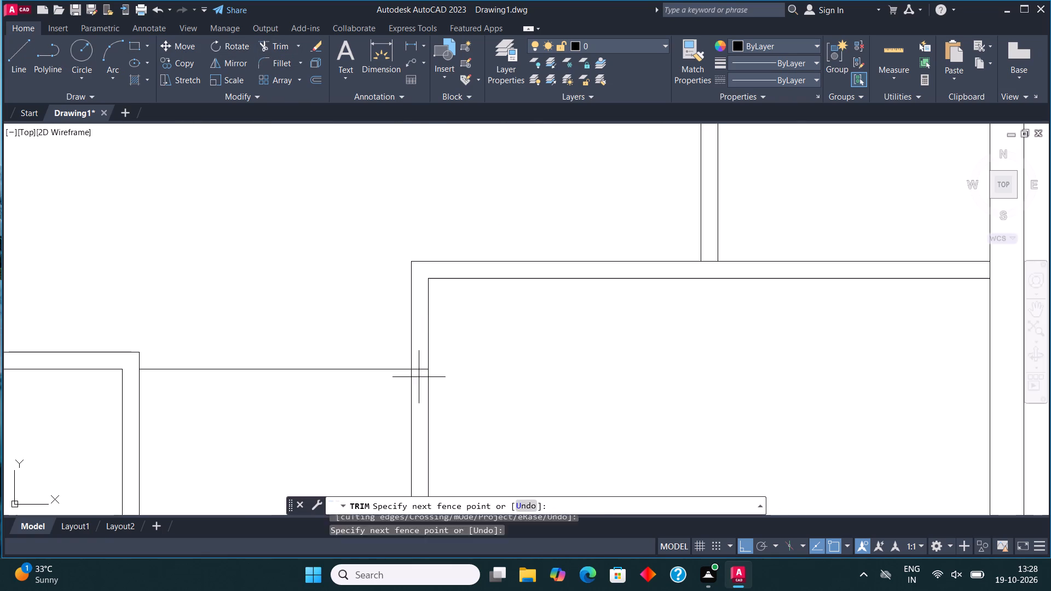
click(419, 337)
scroll(500, 338, down, 4)
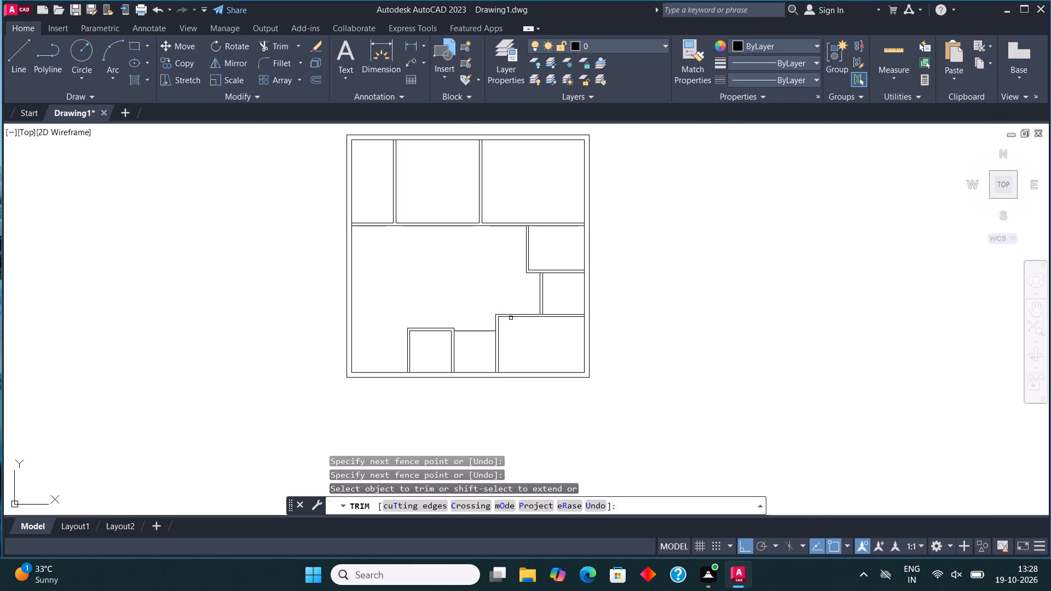
key(Escape)
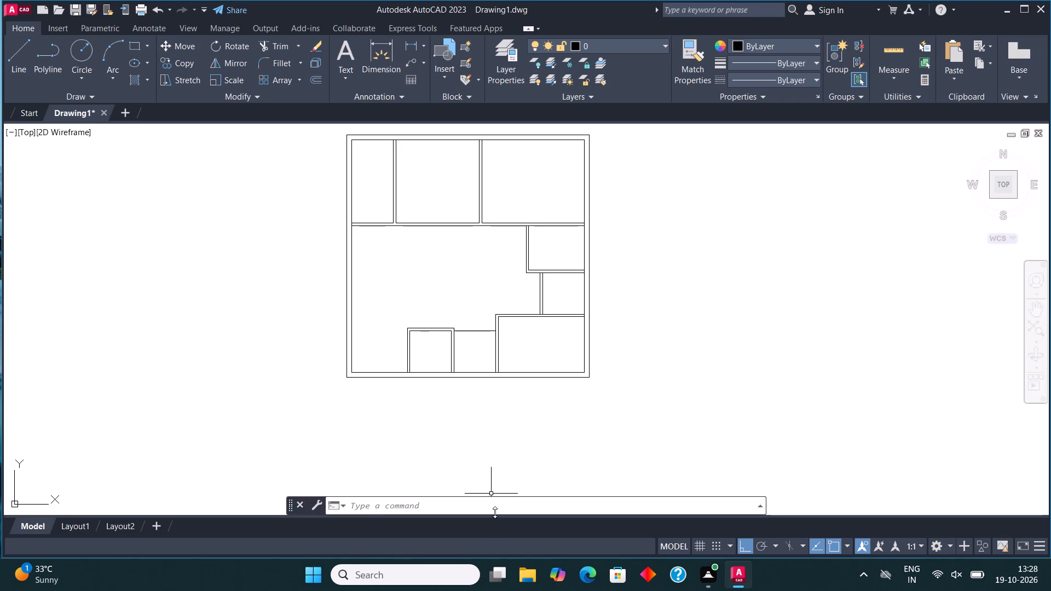
Draw a window rectangle across the thickness of the left outer wall at the upper-left room.
scroll(495, 513, down, 2)
middle_drag(465, 496, 471, 506)
middle_drag(471, 506, 470, 504)
middle_drag(481, 437, 453, 454)
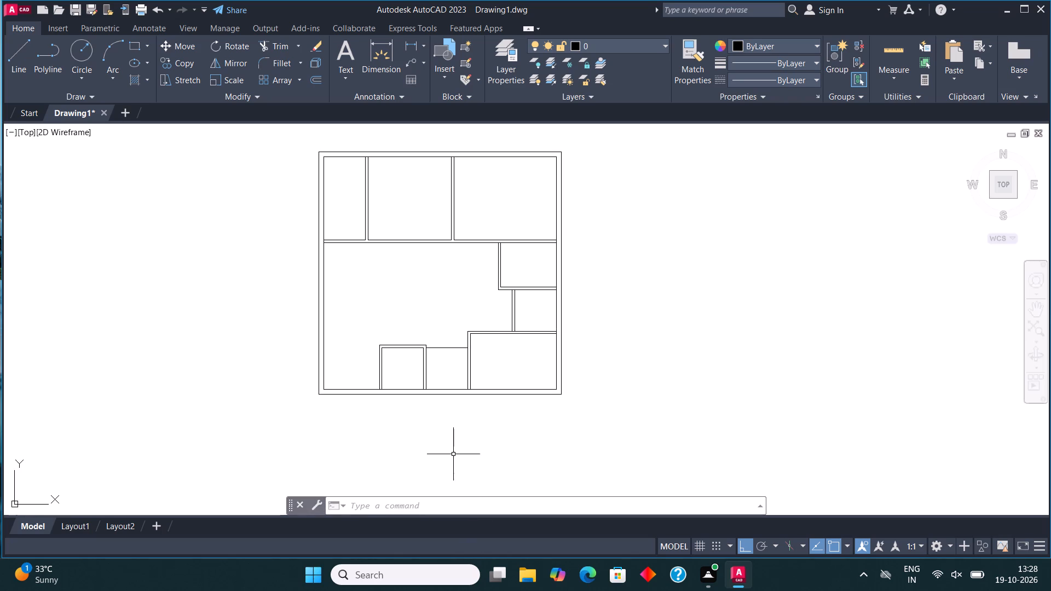
middle_drag(454, 456, 479, 529)
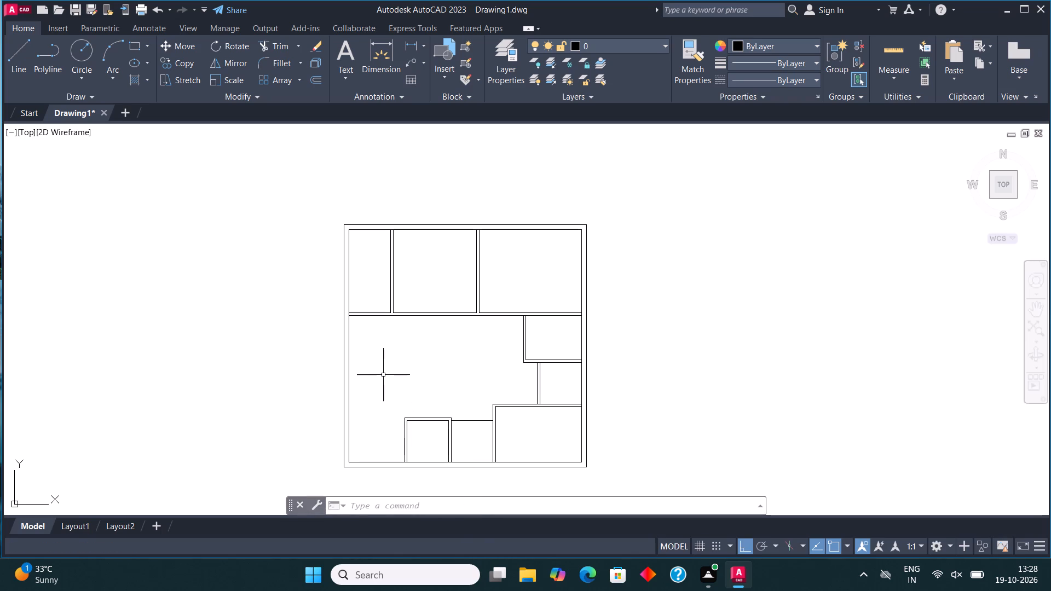
scroll(344, 260, up, 4)
scroll(294, 216, down, 1)
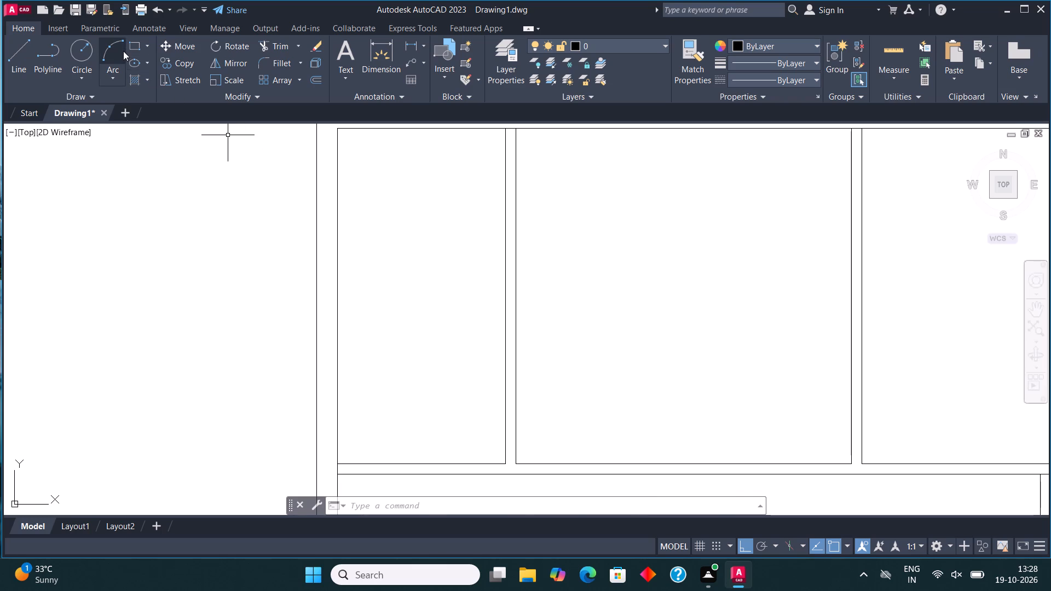
click(141, 39)
scroll(377, 286, down, 1)
middle_drag(372, 273, 406, 299)
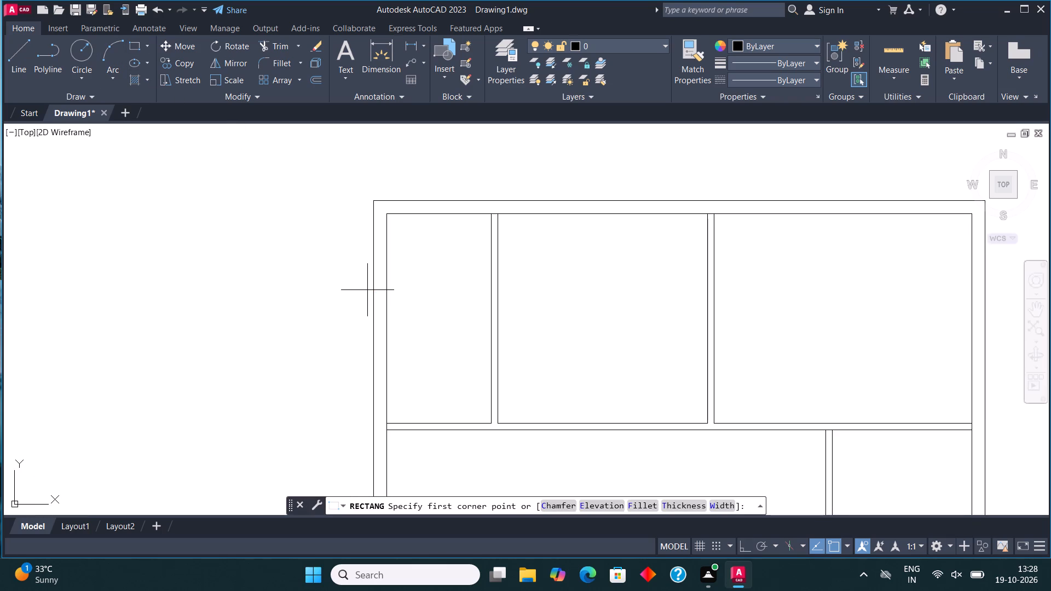
click(386, 290)
click(374, 361)
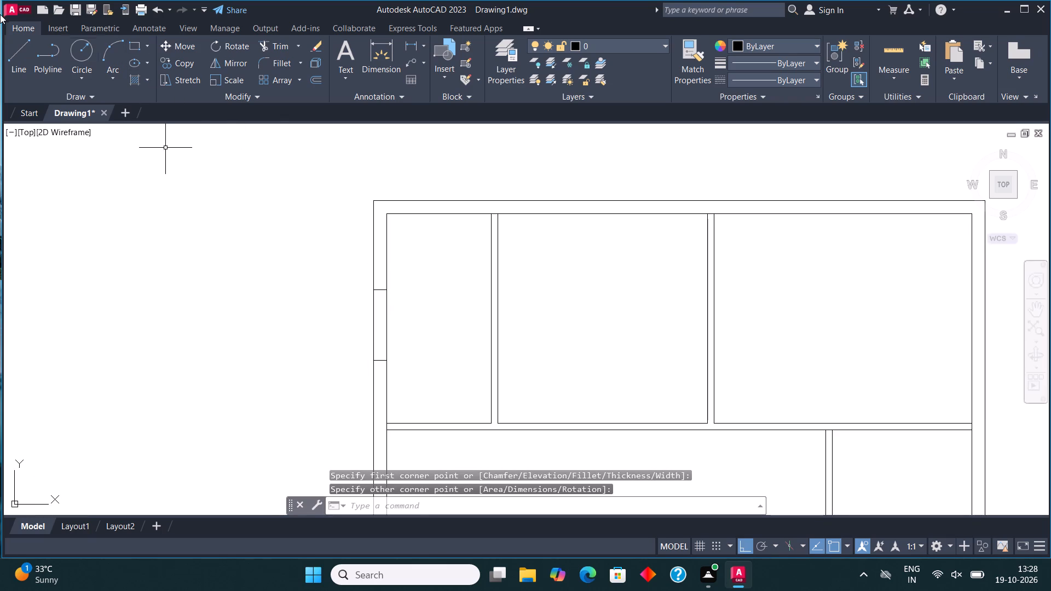
Draw a centre line through the left-wall window between the midpoints of its short sides.
click(23, 54)
click(378, 364)
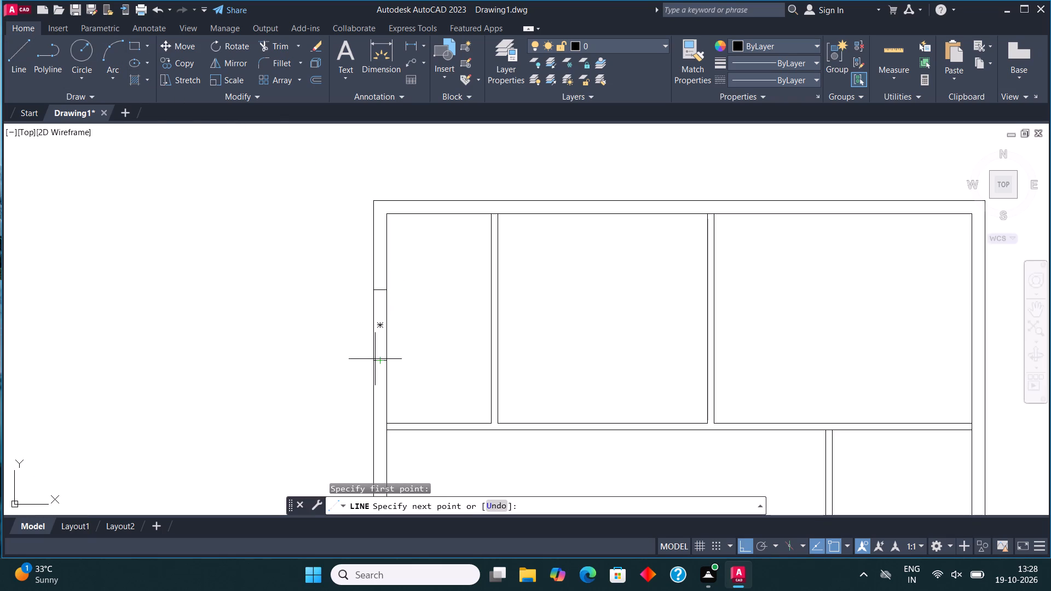
click(379, 292)
key(Escape)
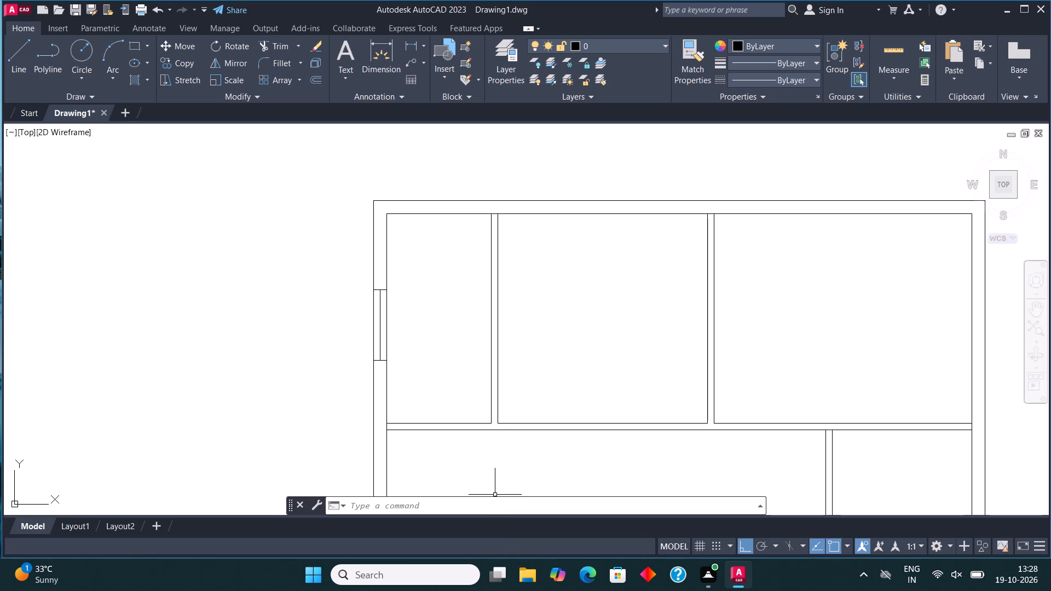
Draw a window rectangle across the thickness of the top outer wall at the upper middle room.
click(133, 48)
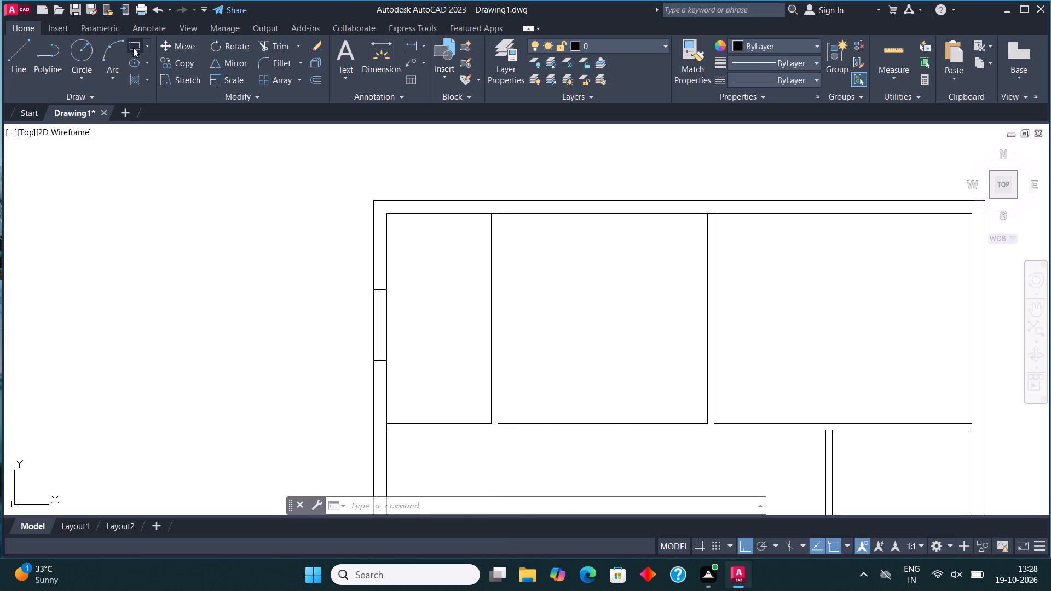
scroll(383, 375, down, 3)
scroll(444, 333, up, 4)
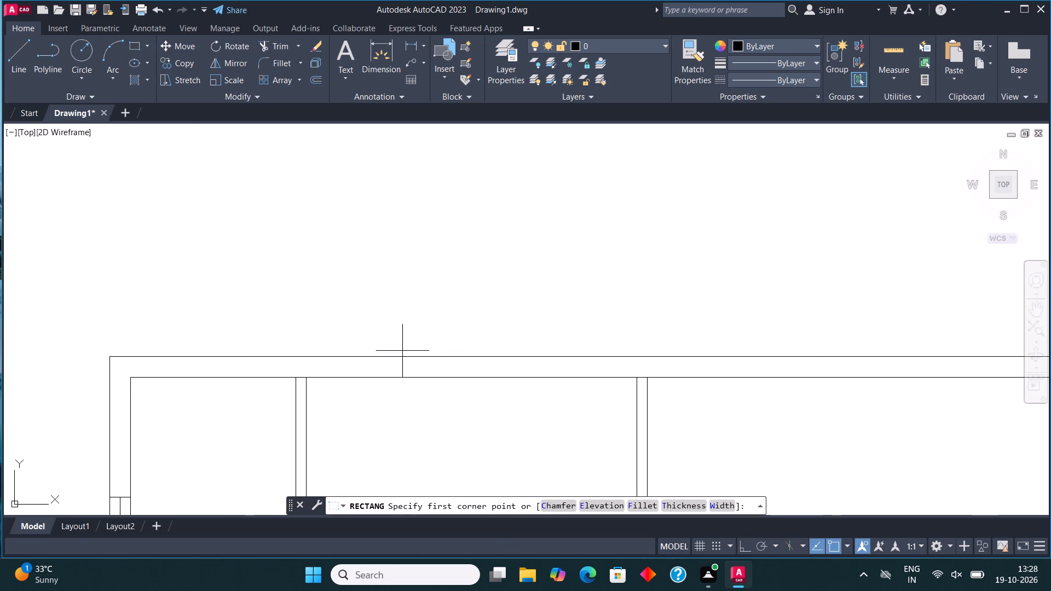
click(397, 378)
click(549, 357)
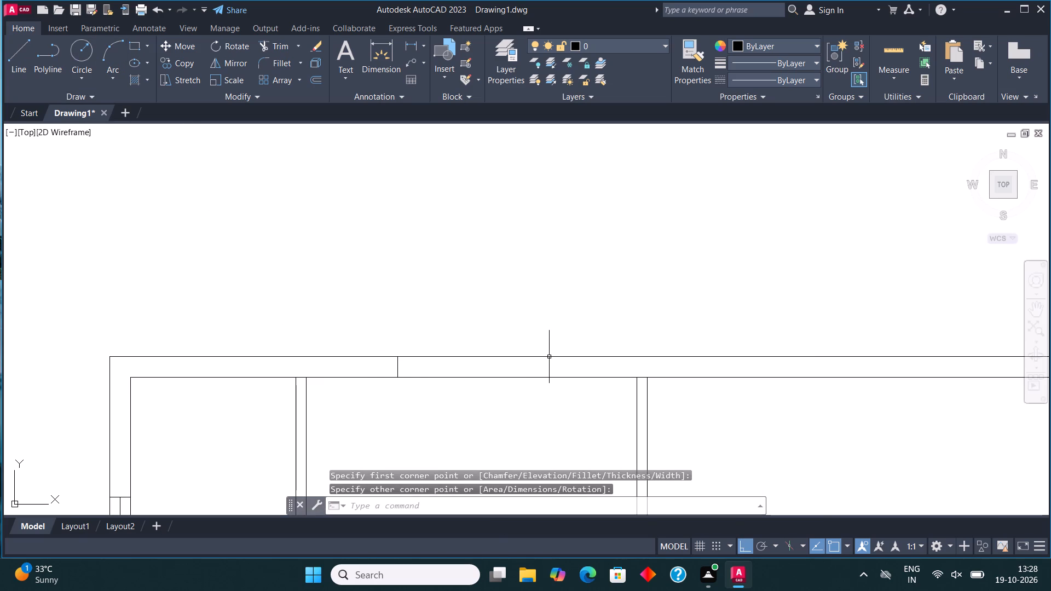
Draw a centre line through the top-wall window between the midpoints of its short sides.
click(25, 49)
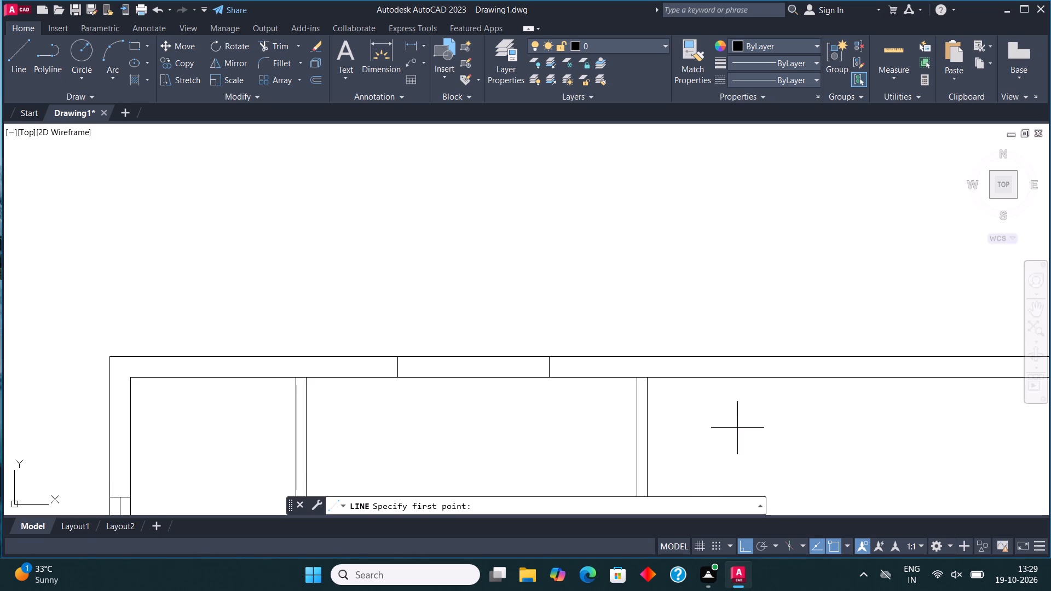
click(400, 366)
click(551, 364)
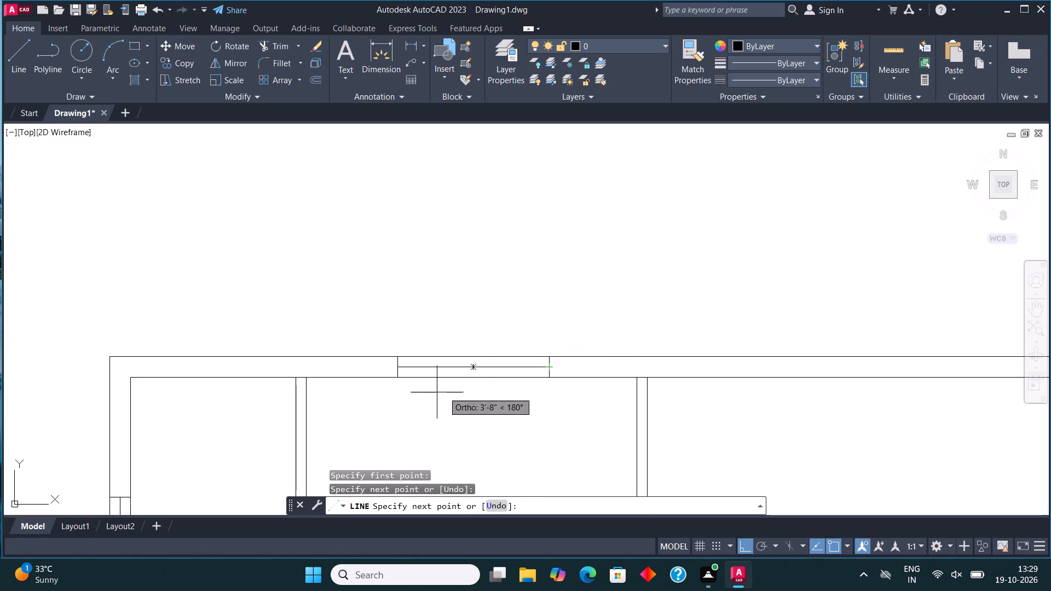
key(Escape)
click(360, 379)
key(Escape)
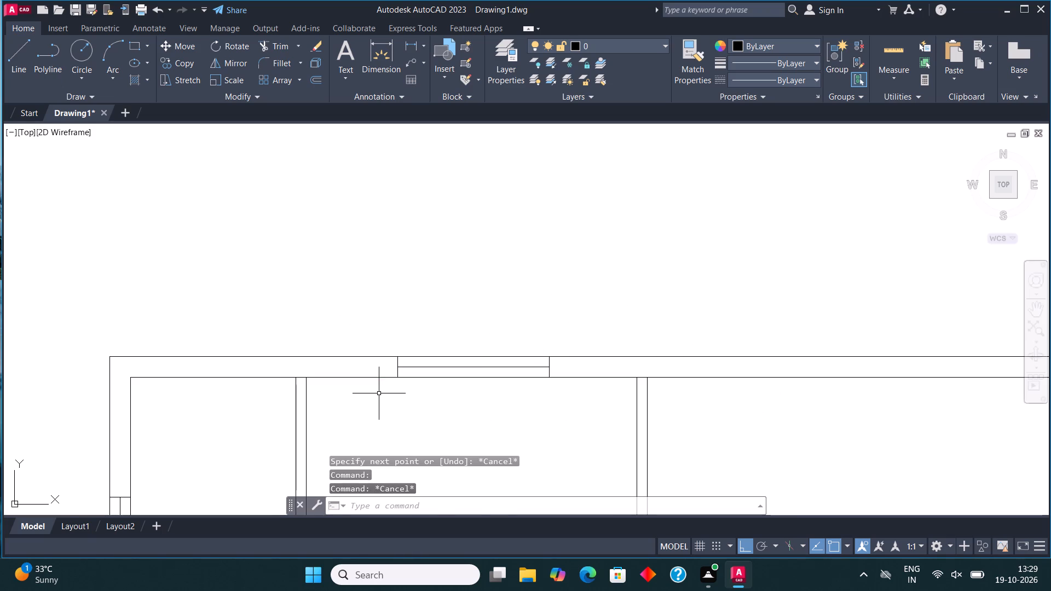
Copy the upper middle room's window and centre line along the top outer wall to the upper-right room.
click(379, 393)
click(578, 337)
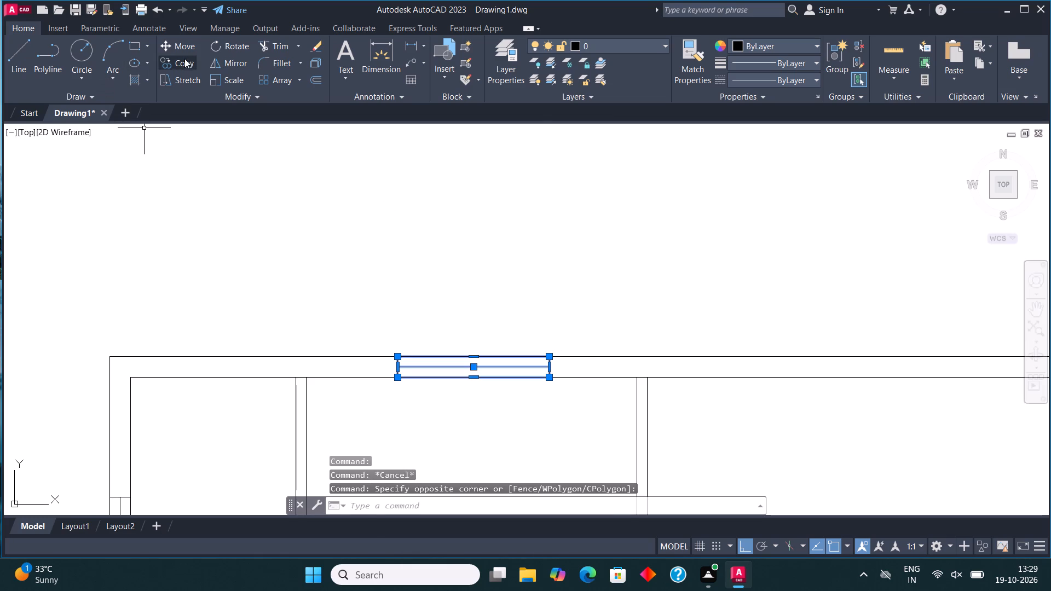
click(184, 60)
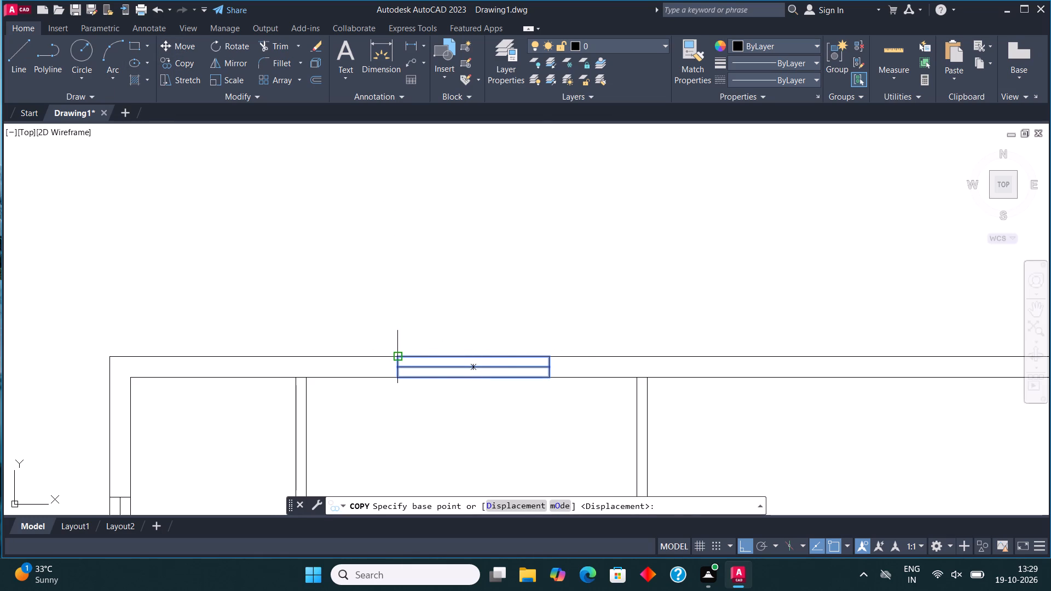
click(398, 356)
scroll(400, 356, down, 3)
scroll(534, 364, up, 3)
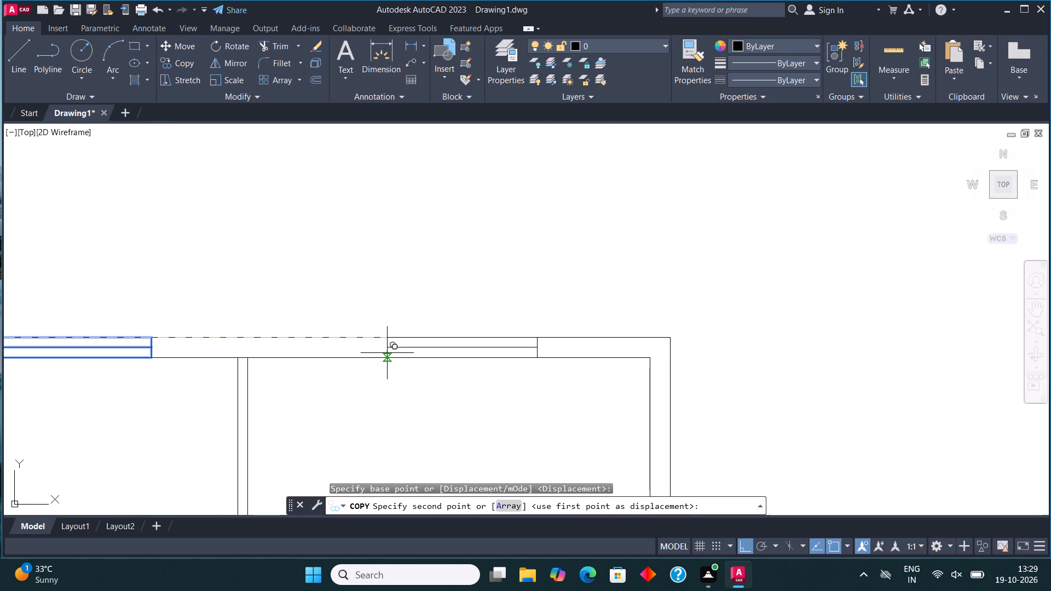
click(379, 346)
With Ortho off, place two more copies in the bottom outer wall: near the lower-left corner and at the small lower room.
scroll(485, 258, down, 3)
key(F8)
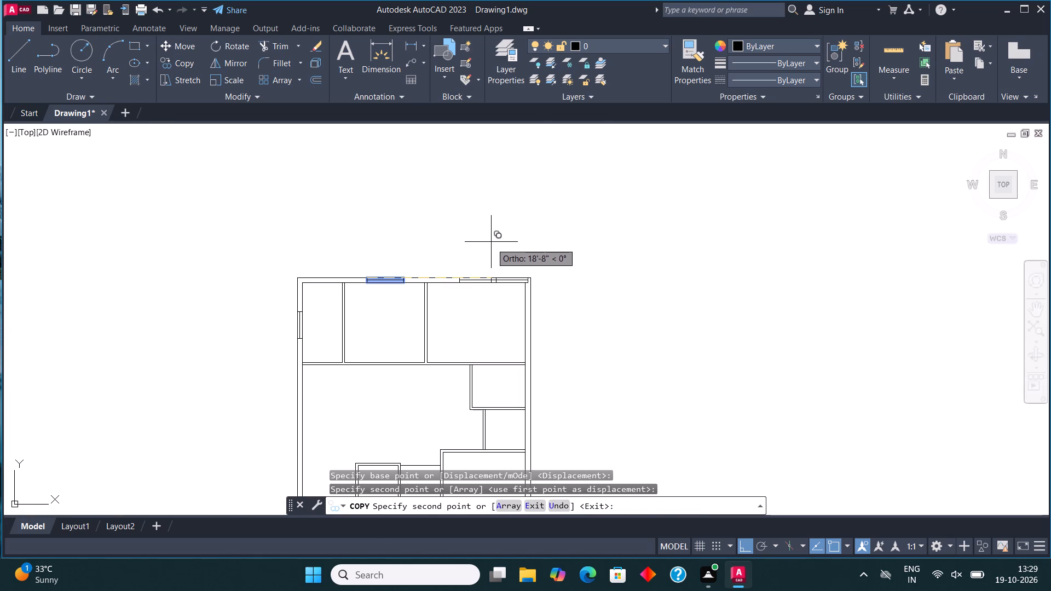
scroll(491, 242, down, 1)
scroll(515, 312, down, 1)
middle_drag(516, 312, 593, 227)
scroll(509, 291, up, 5)
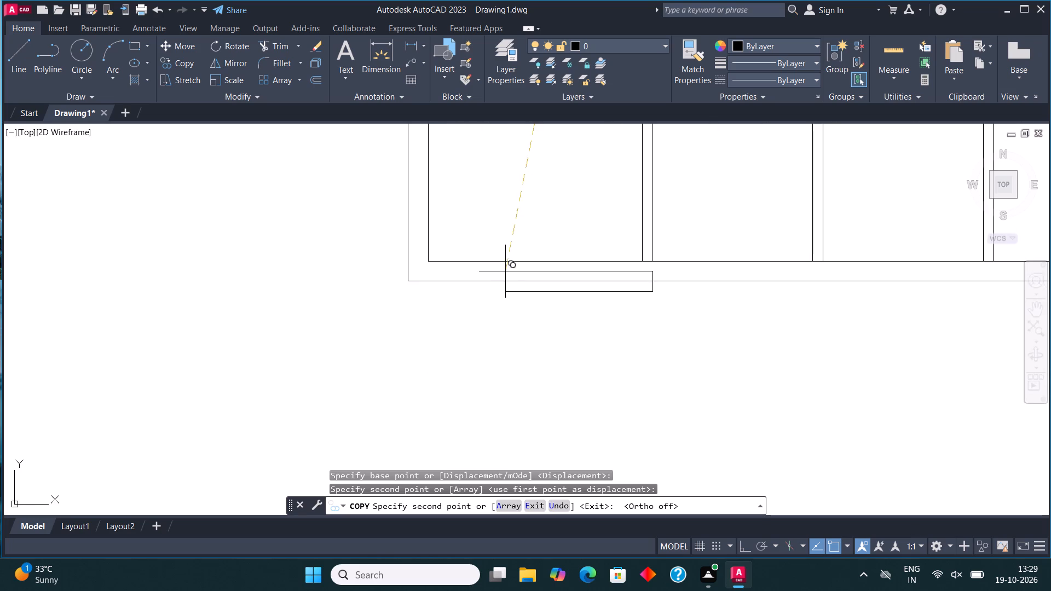
click(462, 263)
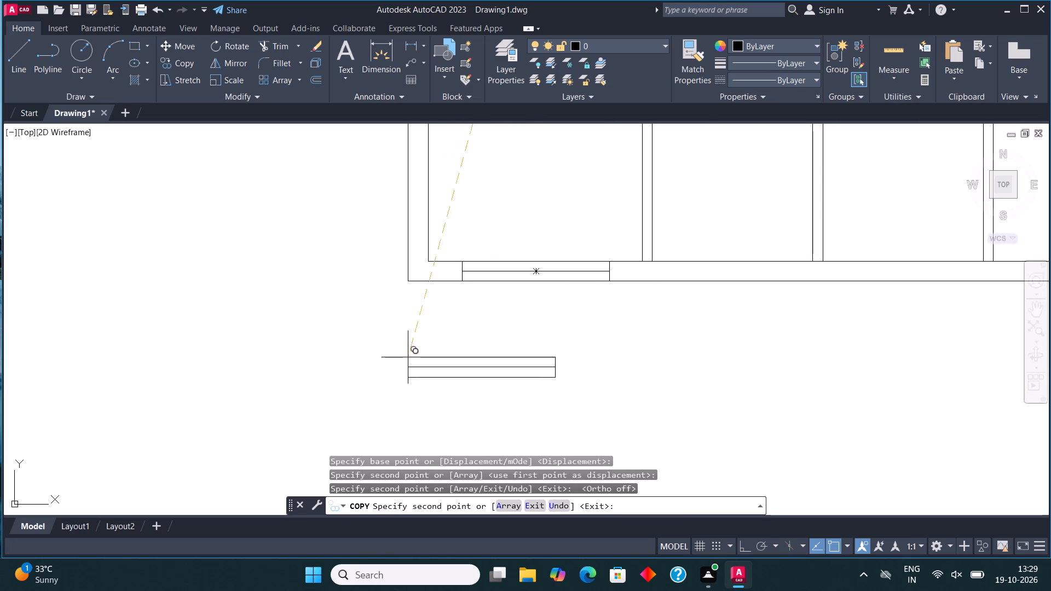
scroll(677, 256, up, 2)
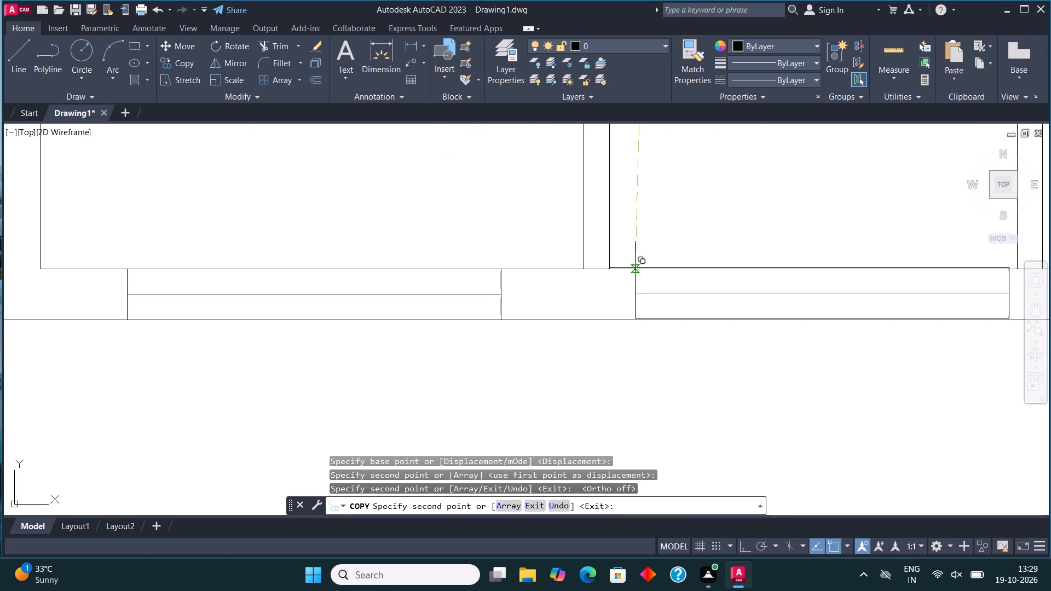
click(635, 268)
scroll(475, 323, down, 4)
scroll(611, 300, up, 4)
scroll(583, 329, down, 3)
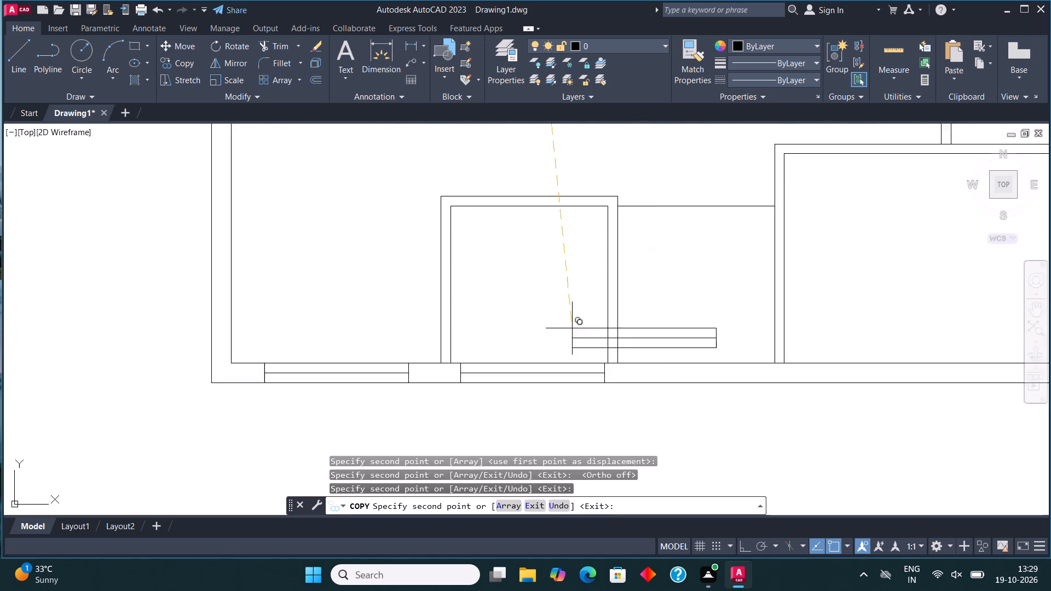
scroll(572, 328, down, 1)
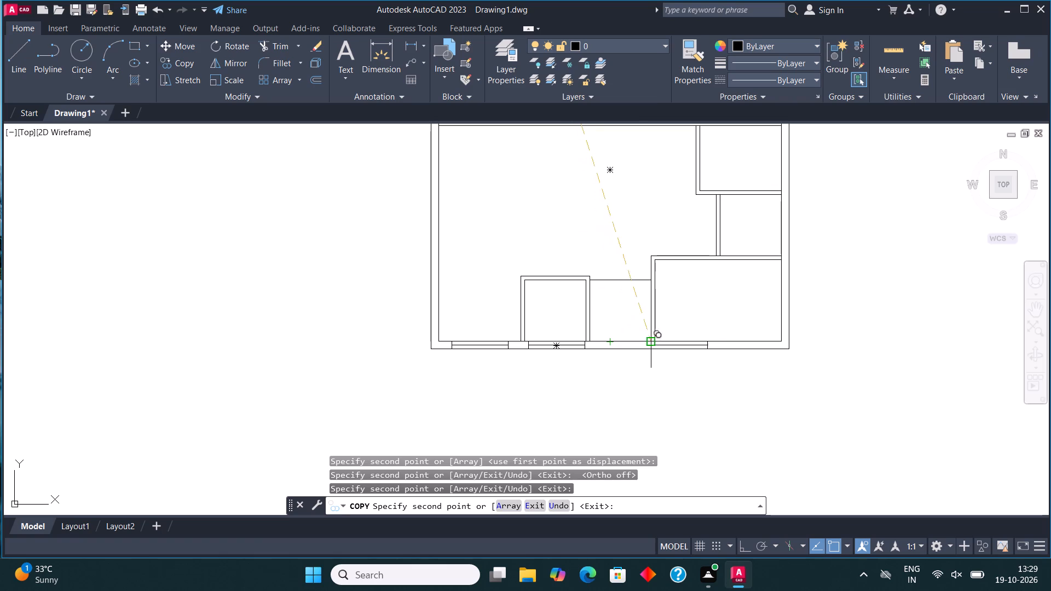
scroll(608, 349, up, 3)
scroll(525, 322, down, 3)
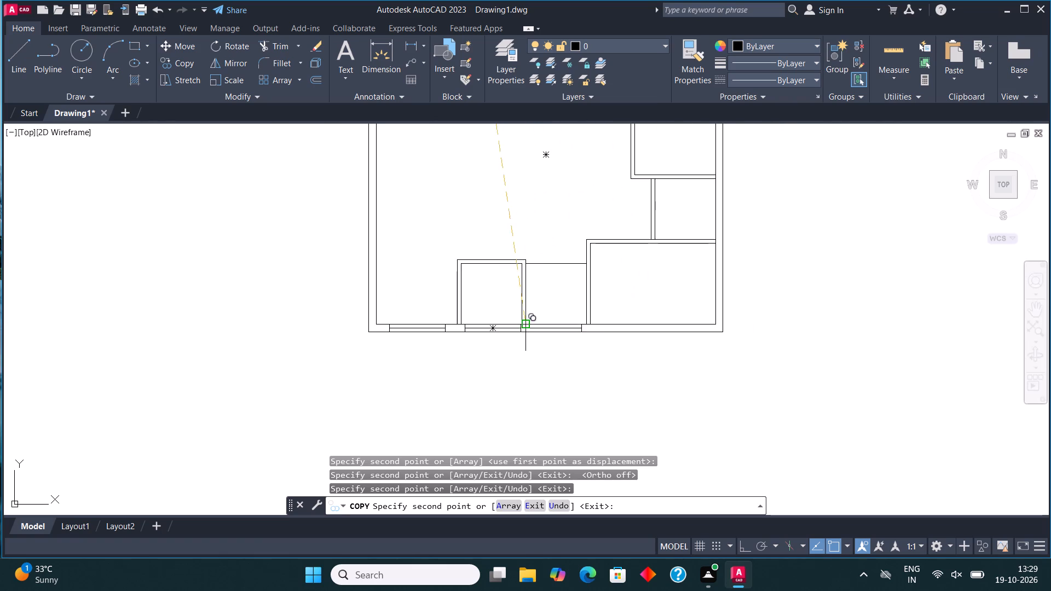
key(Escape)
Draw a shorter window rectangle with a centre line in the bottom outer wall, between the small lower room and the lower-right room.
click(135, 42)
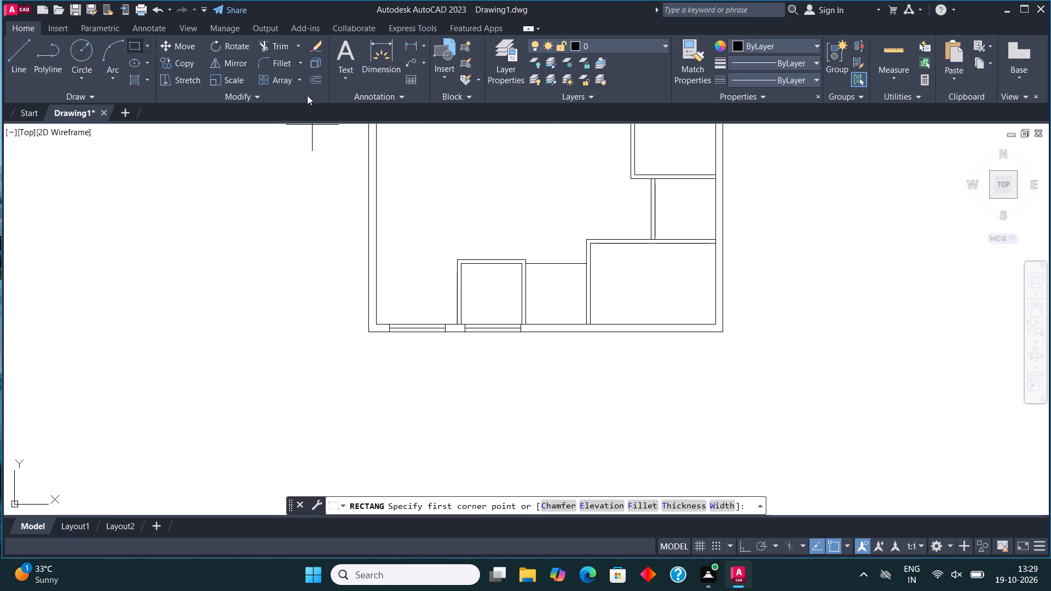
scroll(544, 320, up, 3)
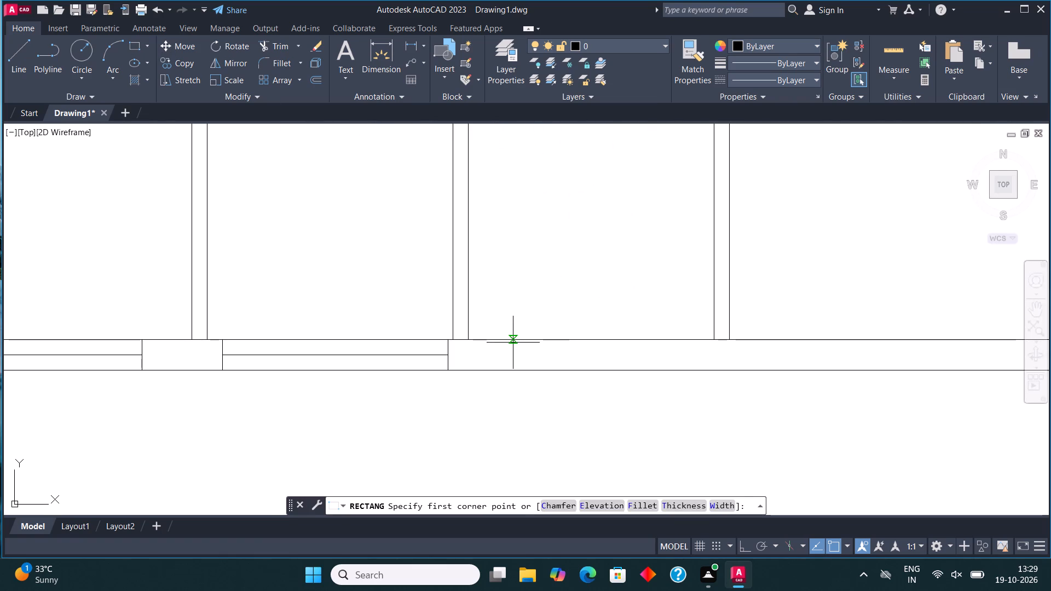
click(513, 341)
click(682, 373)
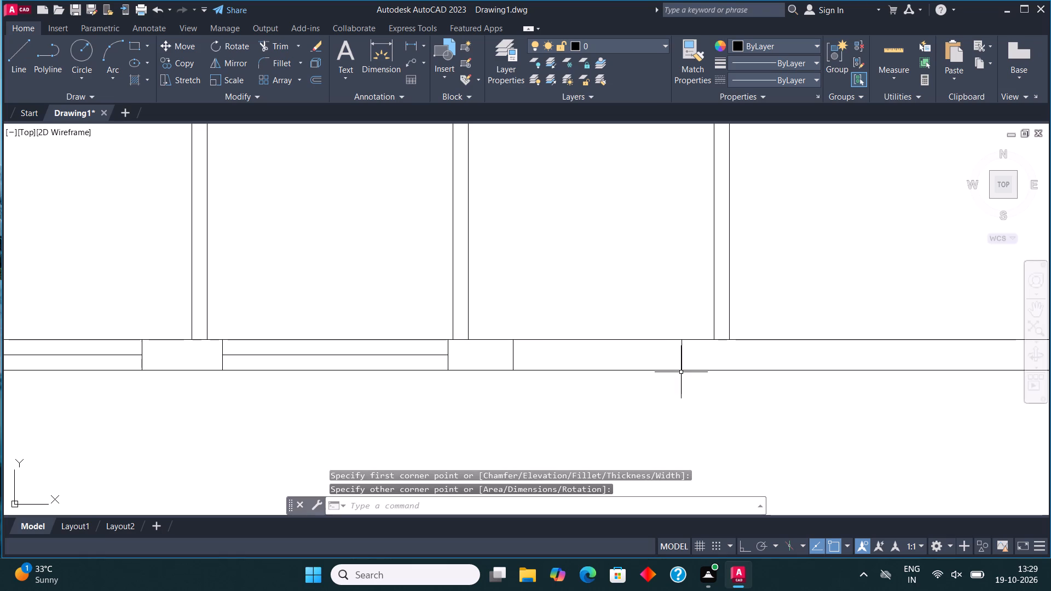
click(18, 47)
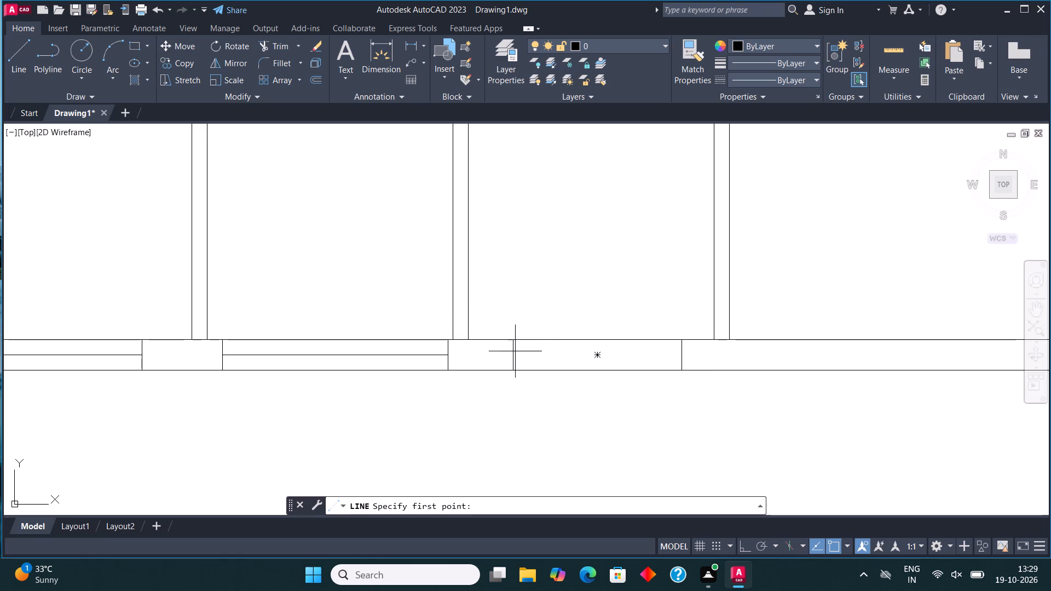
click(509, 354)
click(682, 357)
scroll(485, 376, down, 2)
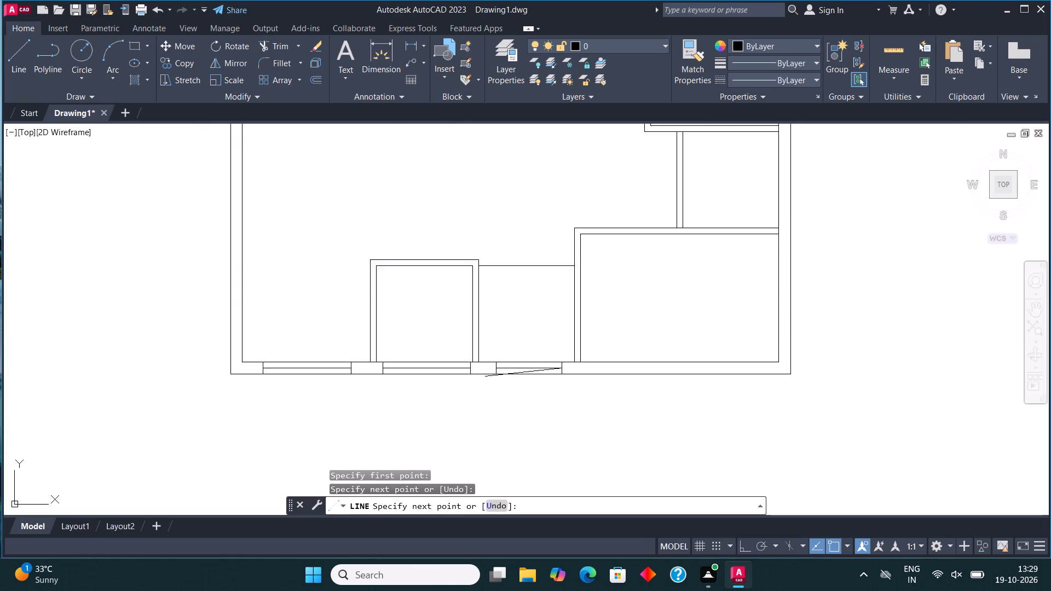
scroll(485, 376, down, 1)
key(Escape)
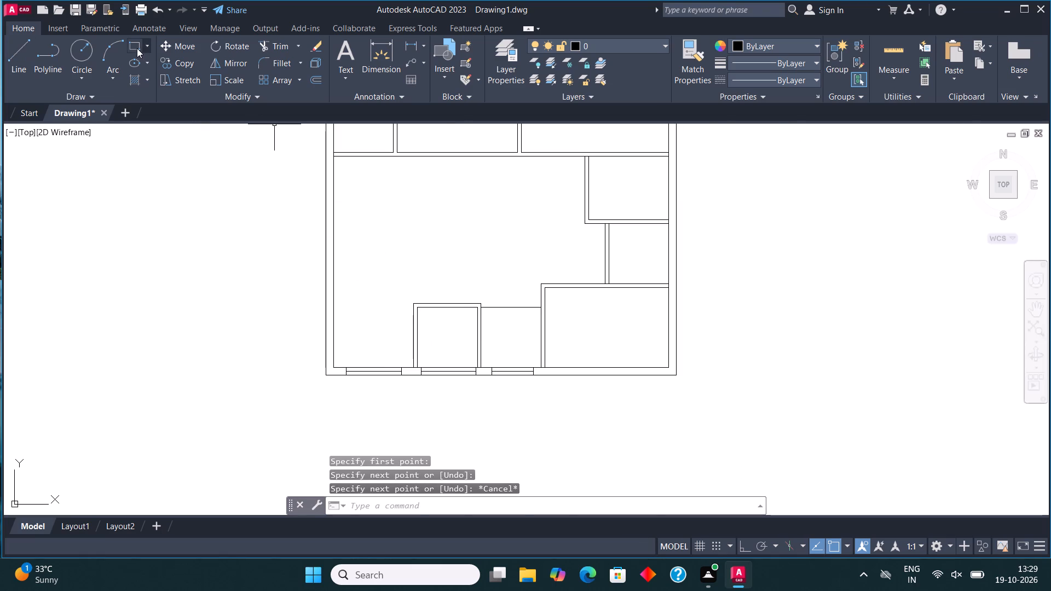
Draw a window rectangle with a centre line across the bottom outer wall's thickness at the lower-right room.
click(137, 48)
scroll(594, 373, up, 2)
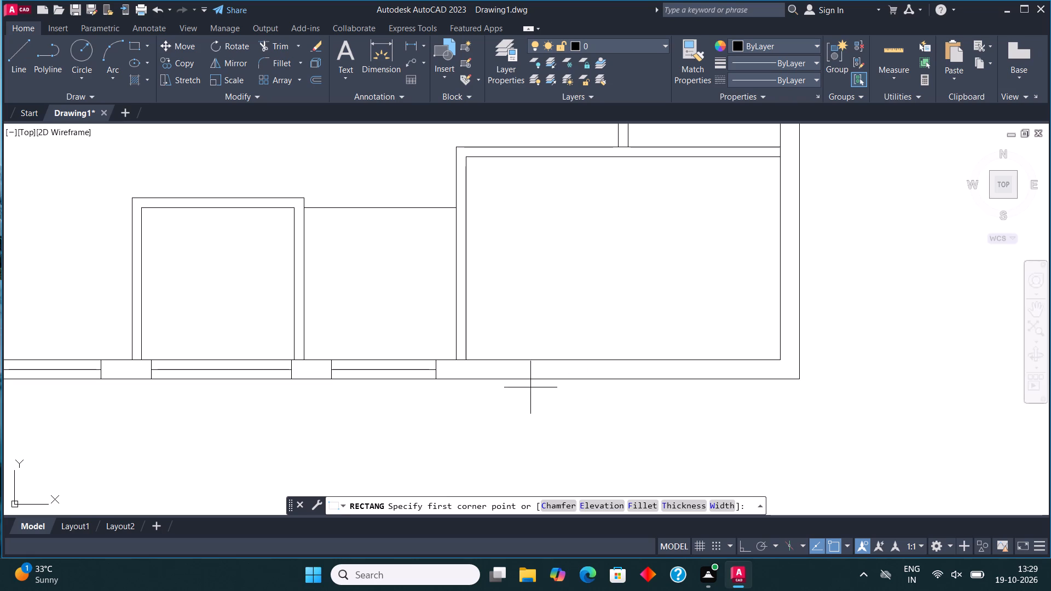
click(521, 380)
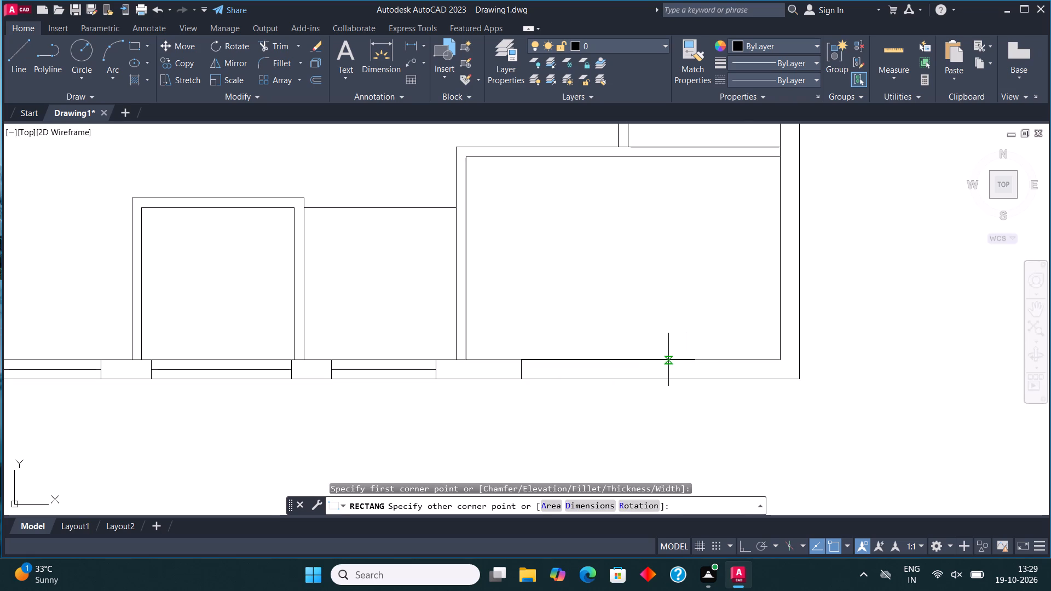
click(668, 360)
click(19, 49)
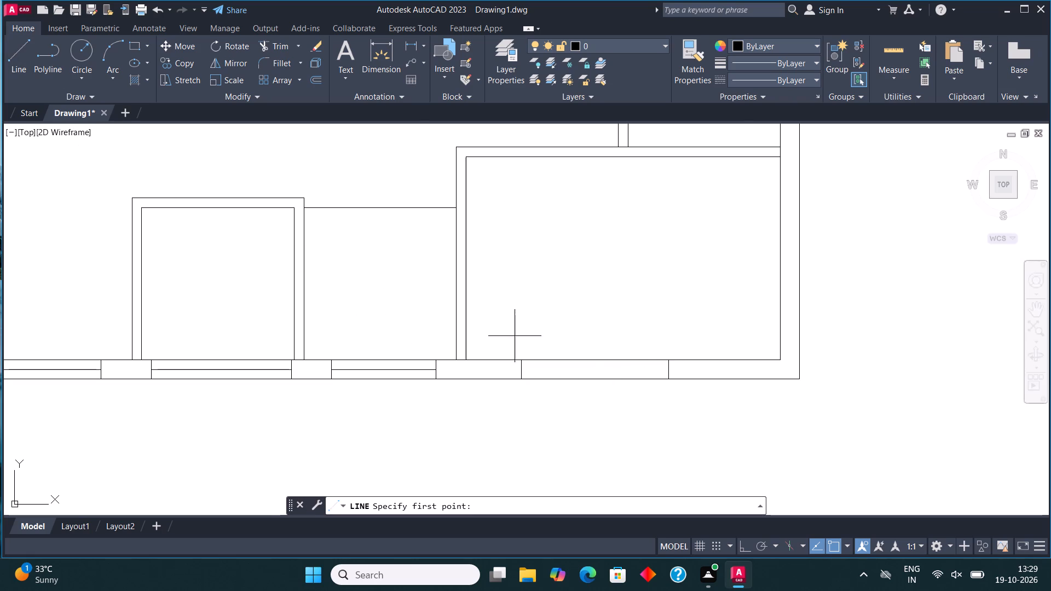
click(520, 370)
click(674, 366)
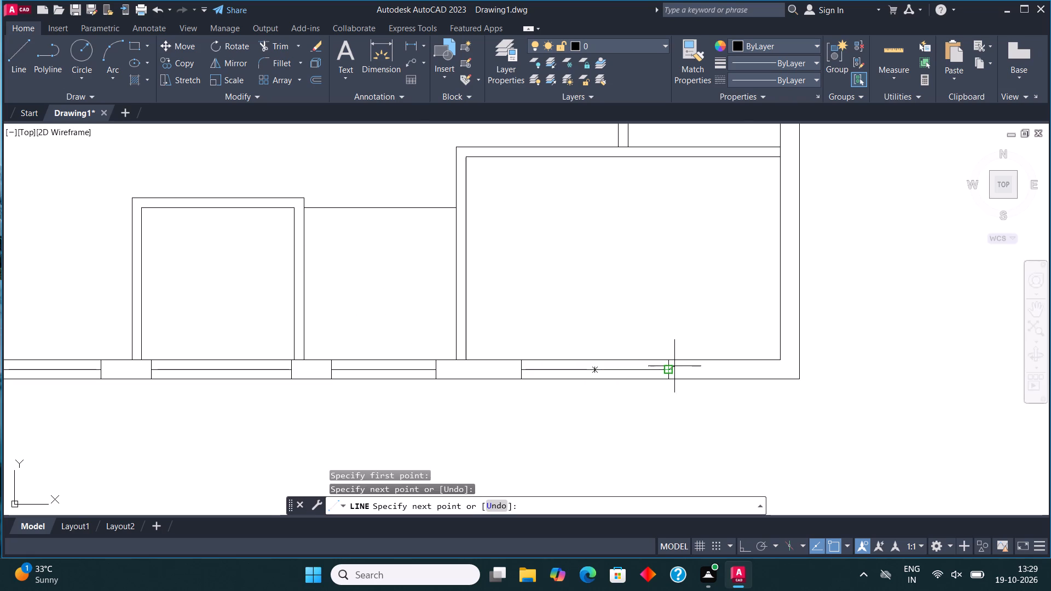
key(Escape)
Draw a window rectangle with a centre line in the right outer wall at the small room above the lower-right room.
scroll(640, 462, down, 4)
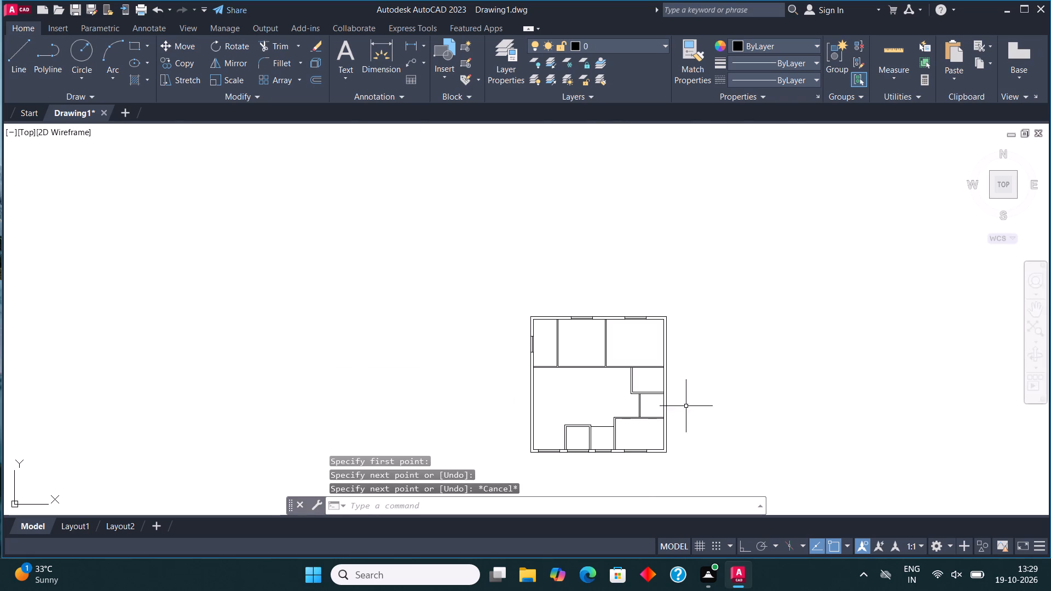
scroll(671, 415, up, 4)
middle_drag(654, 404, 610, 404)
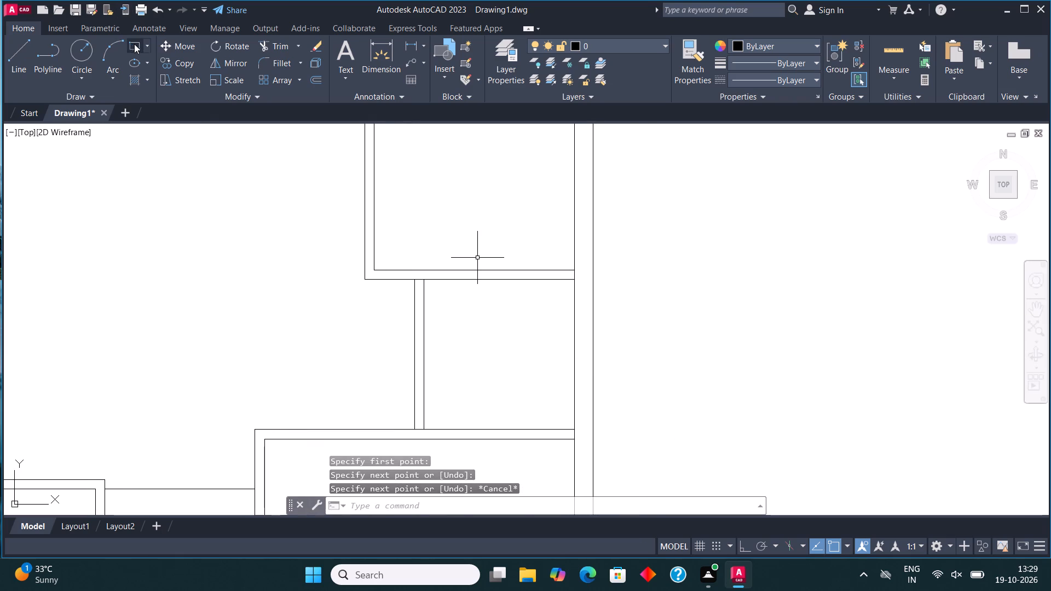
click(134, 44)
click(578, 386)
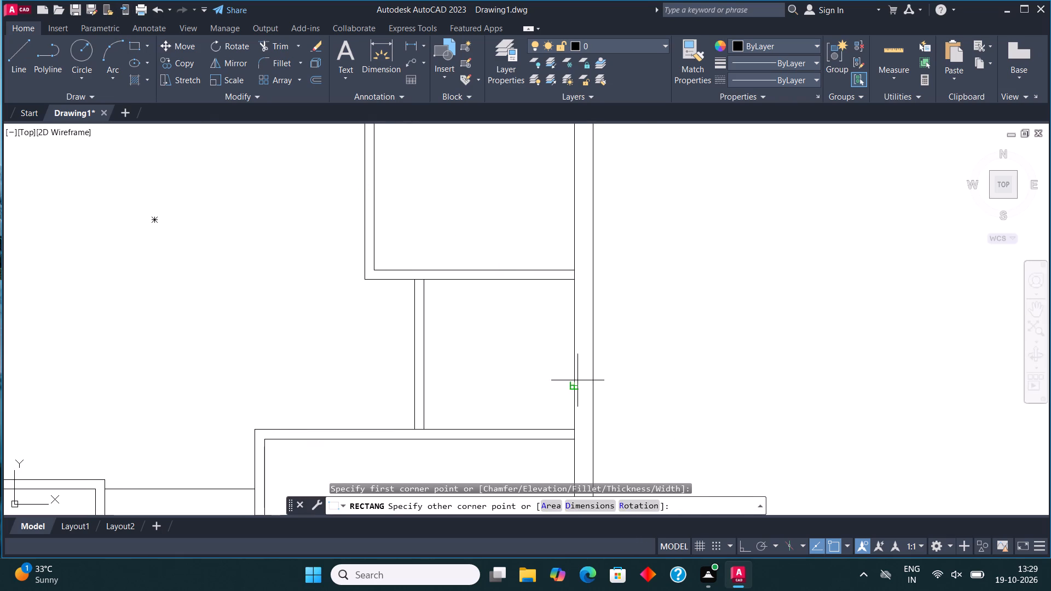
click(592, 319)
click(14, 51)
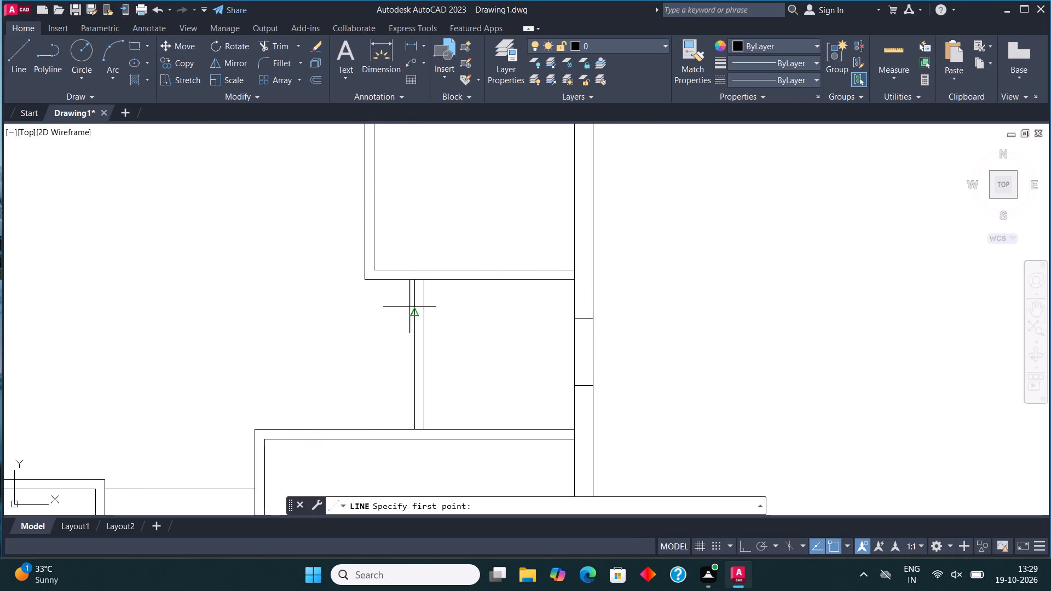
click(583, 386)
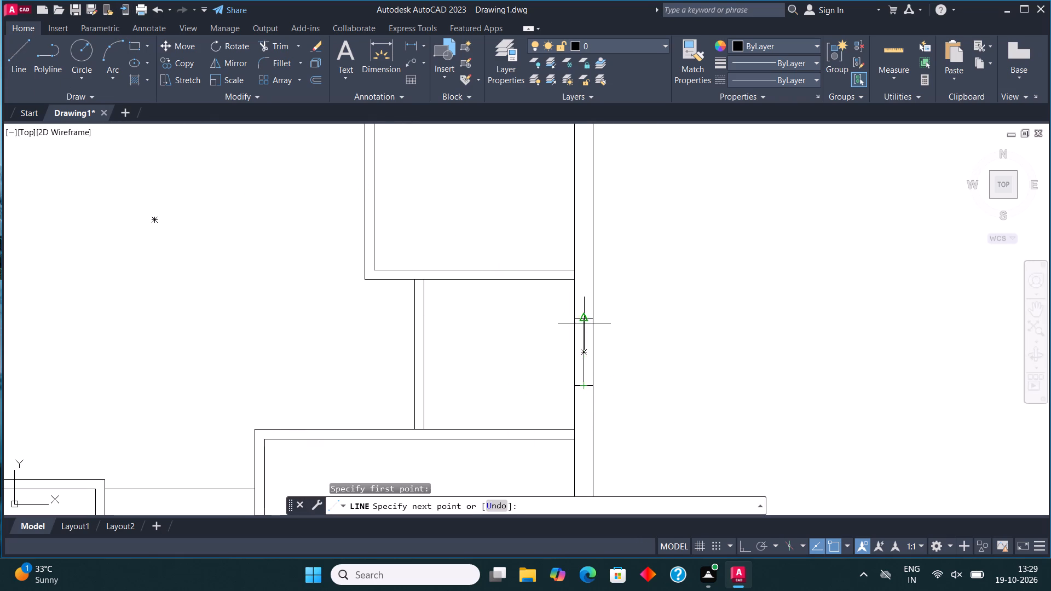
click(580, 318)
key(Escape)
Copy the right-wall window and its centre line up the wall to the room directly above.
click(561, 404)
click(637, 292)
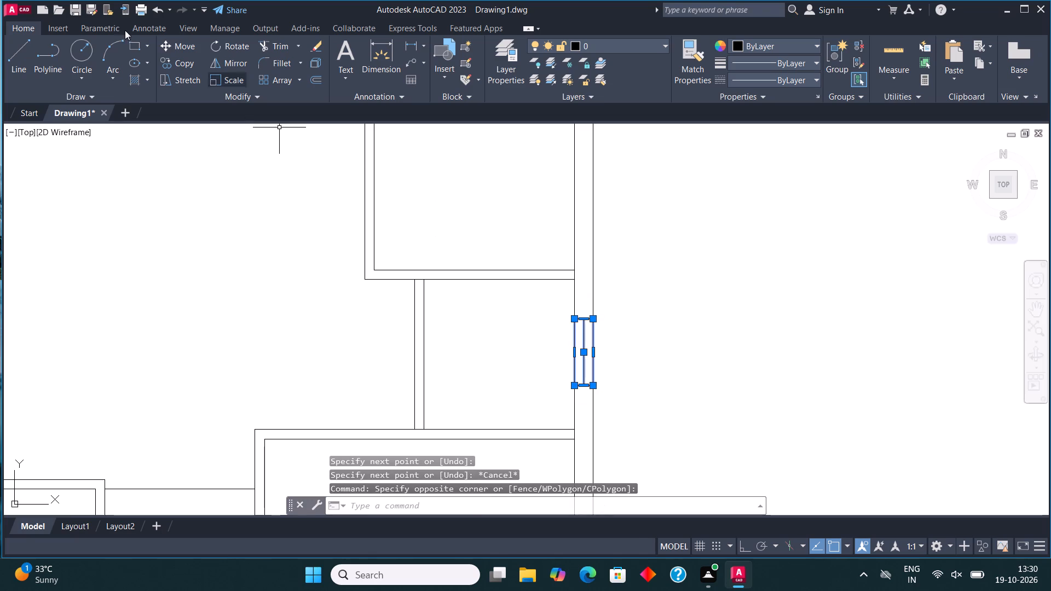
click(192, 60)
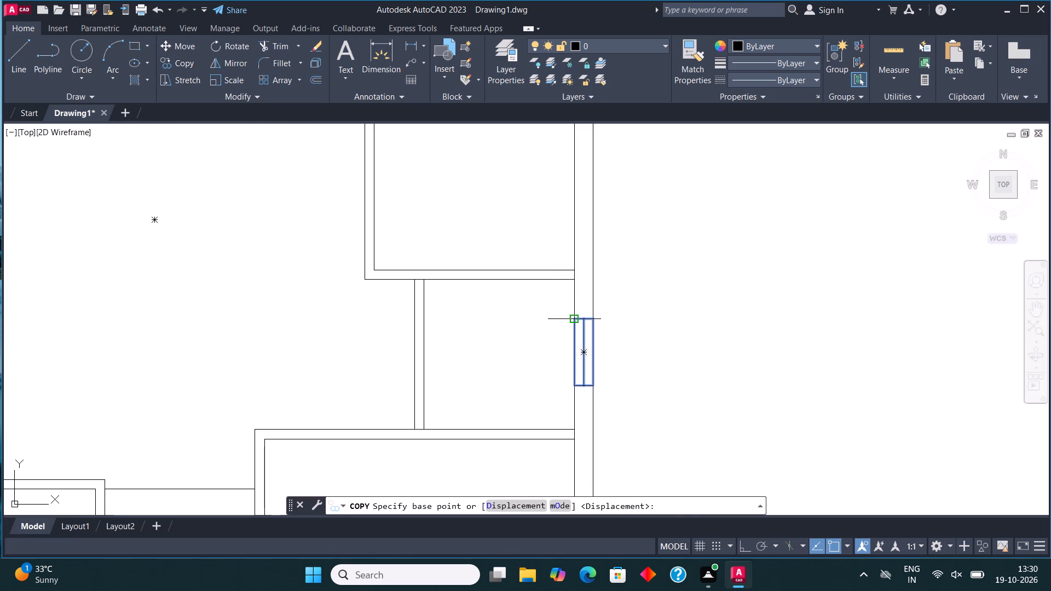
click(574, 320)
scroll(572, 303, down, 2)
scroll(565, 244, up, 2)
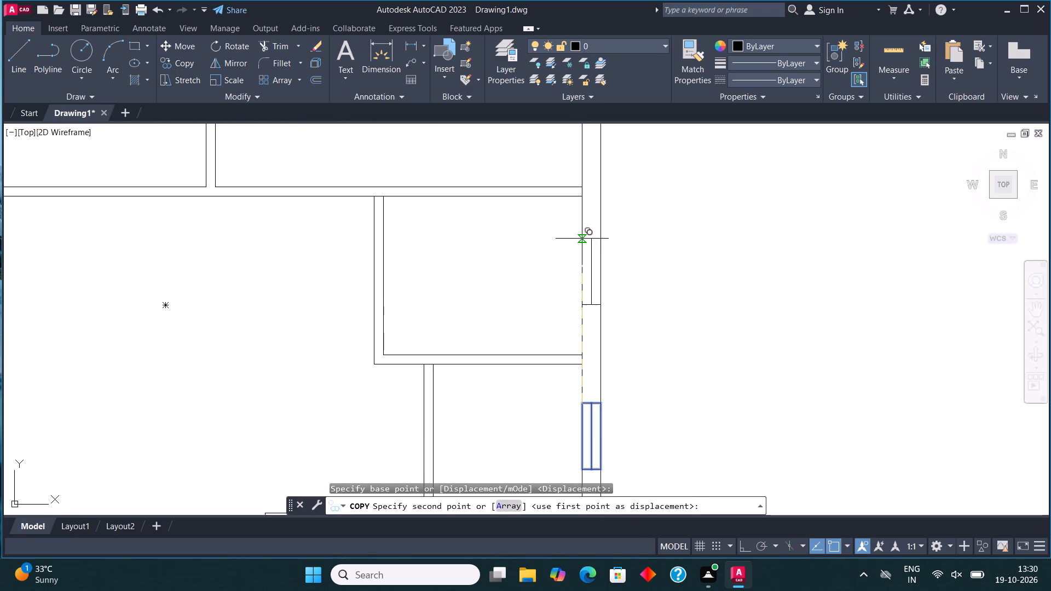
click(582, 239)
key(Escape)
Draw a horizontal line from the left outer wall's inner face to about the middle of the large hall.
scroll(600, 304, down, 1)
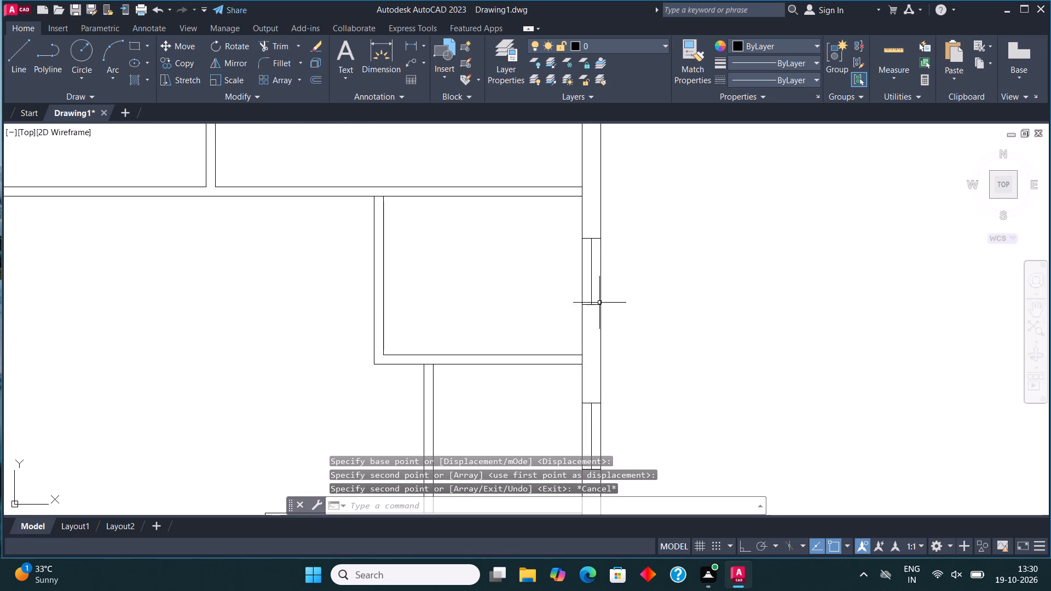
scroll(602, 308, down, 3)
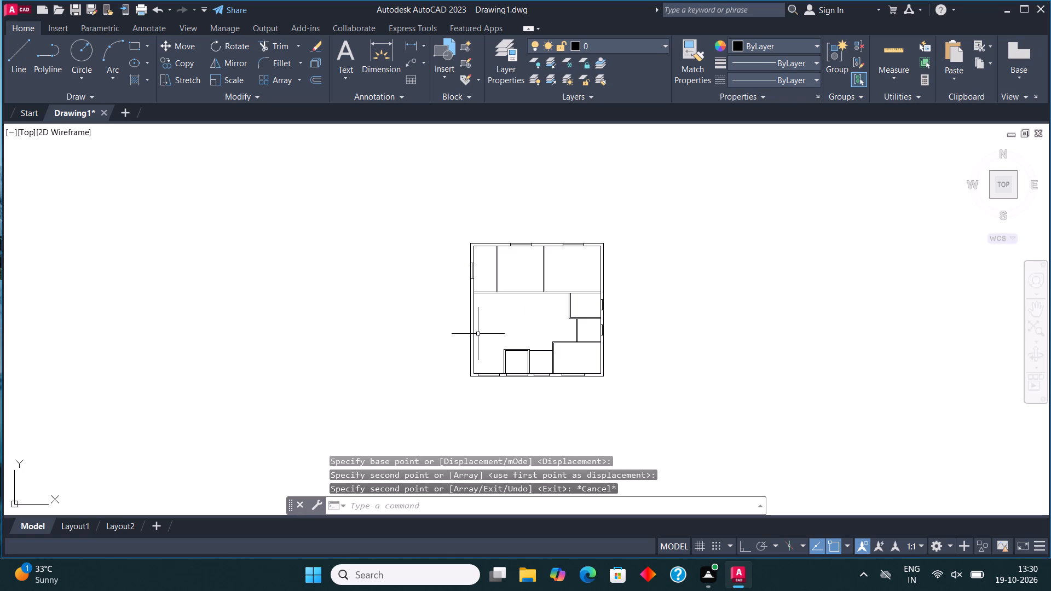
scroll(461, 308, up, 3)
middle_drag(457, 303, 436, 270)
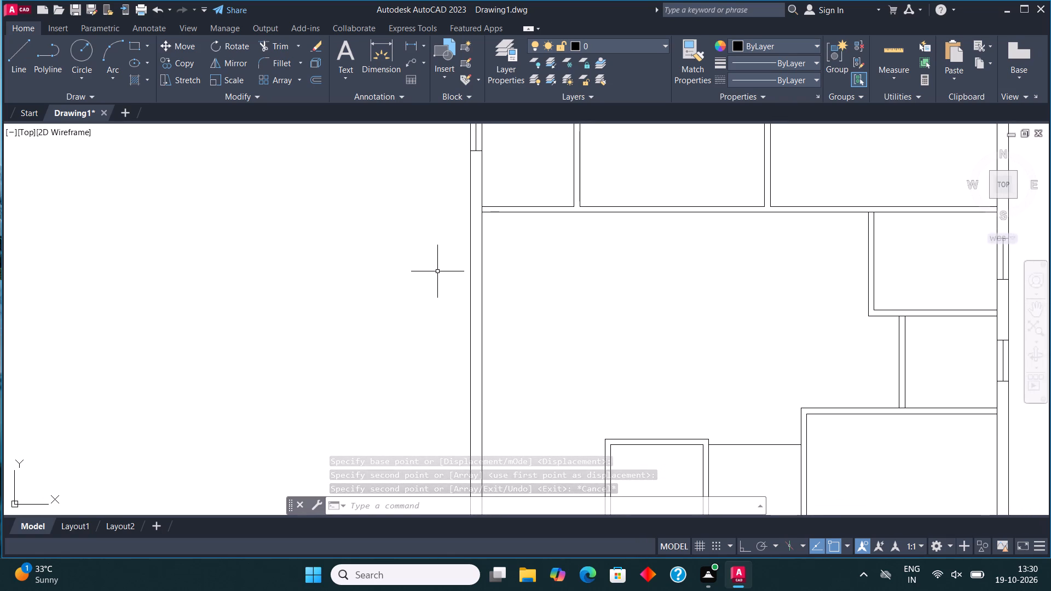
middle_drag(503, 337, 486, 325)
scroll(500, 335, down, 1)
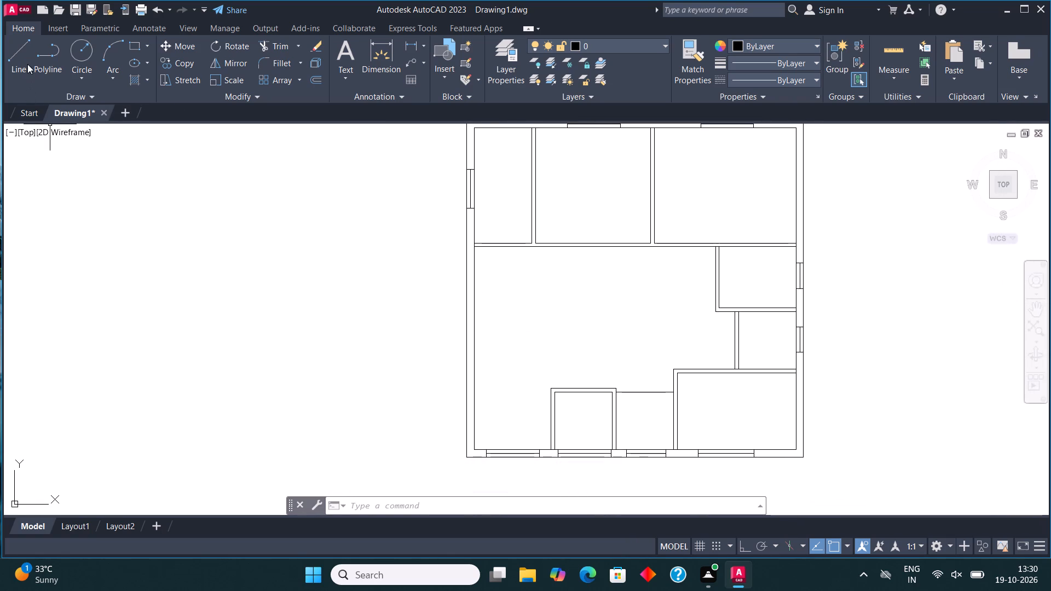
click(25, 60)
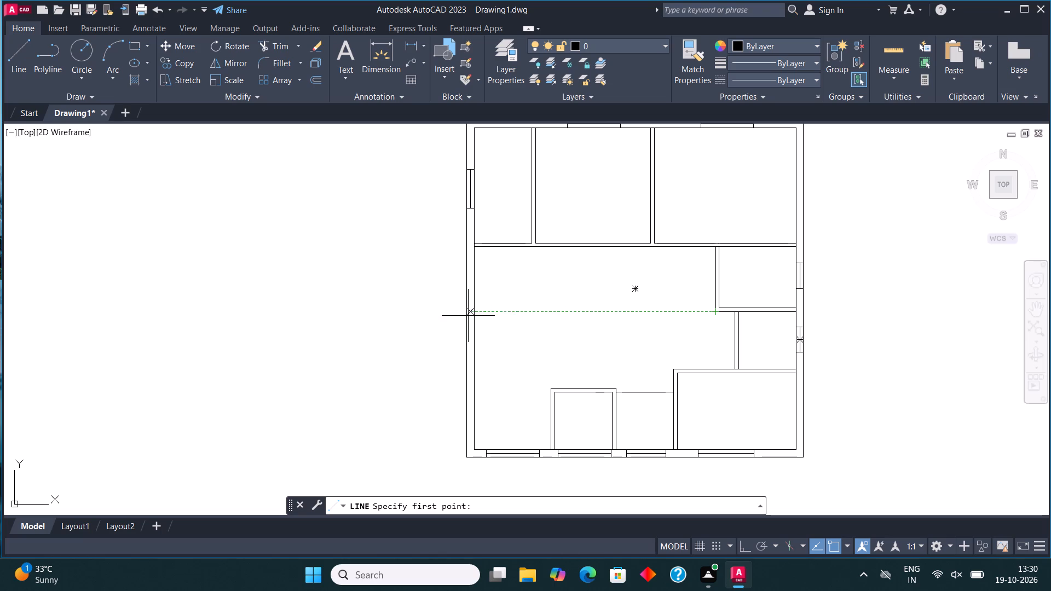
scroll(482, 313, up, 1)
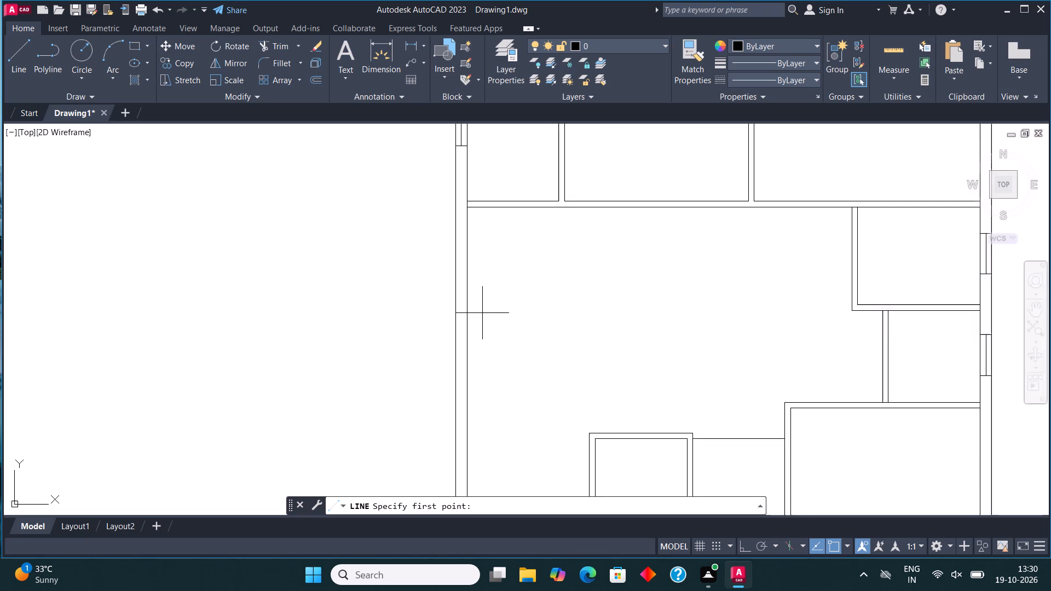
scroll(482, 313, up, 1)
scroll(481, 322, down, 2)
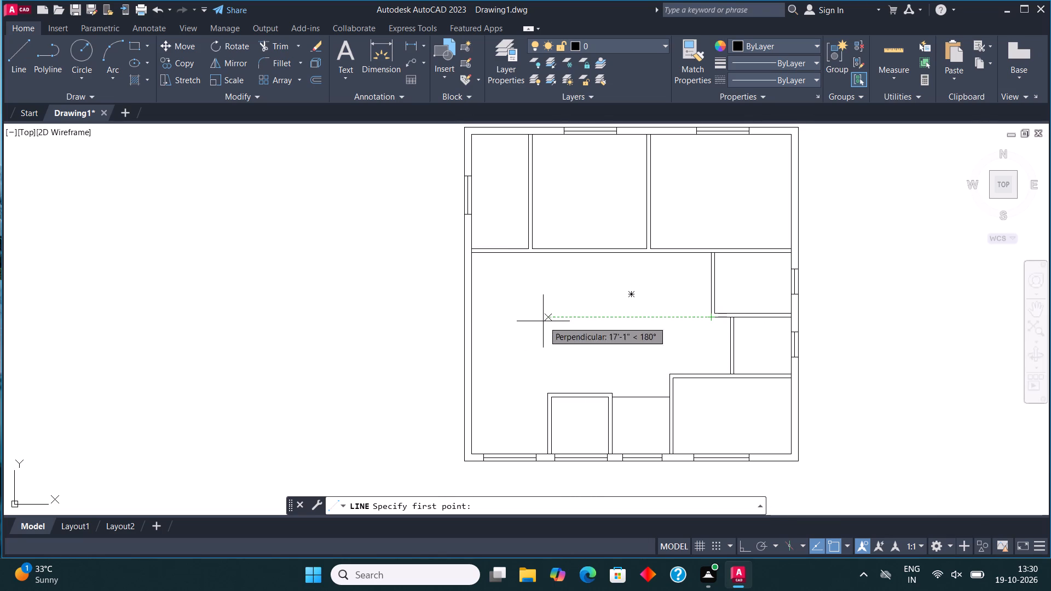
click(472, 319)
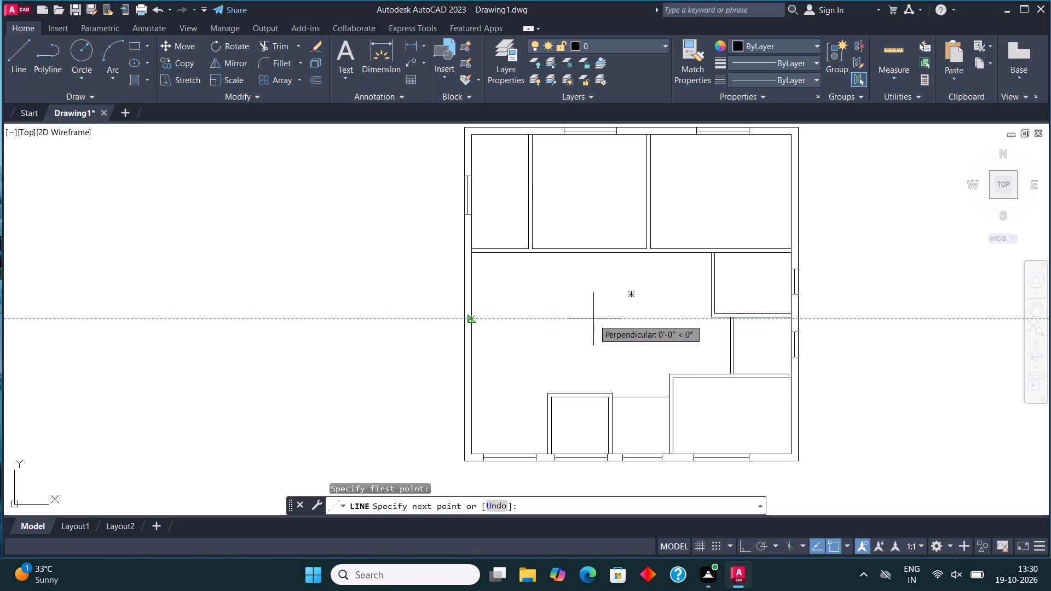
click(576, 322)
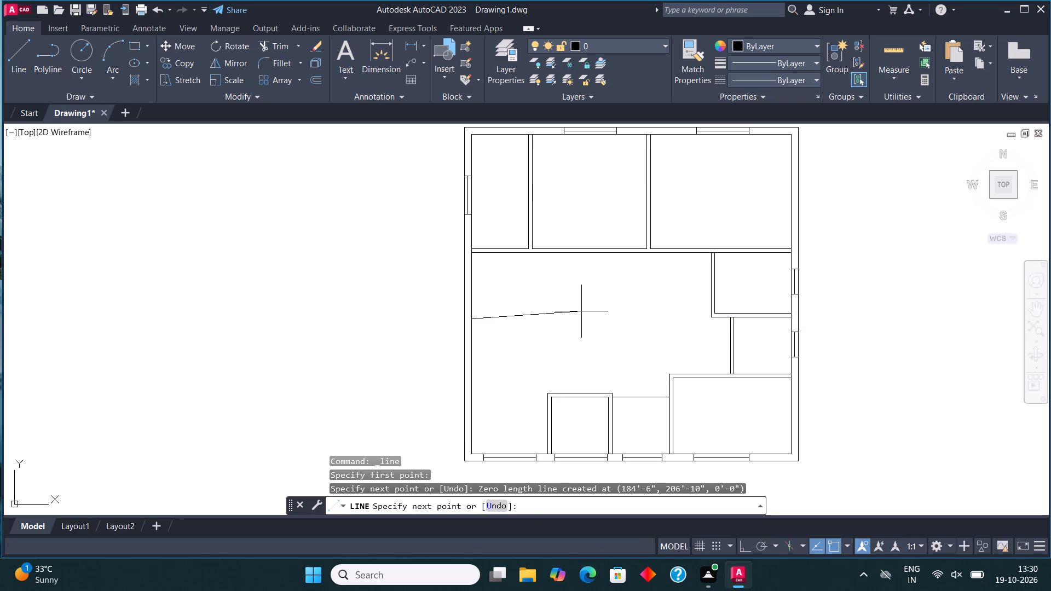
key(F8)
click(584, 318)
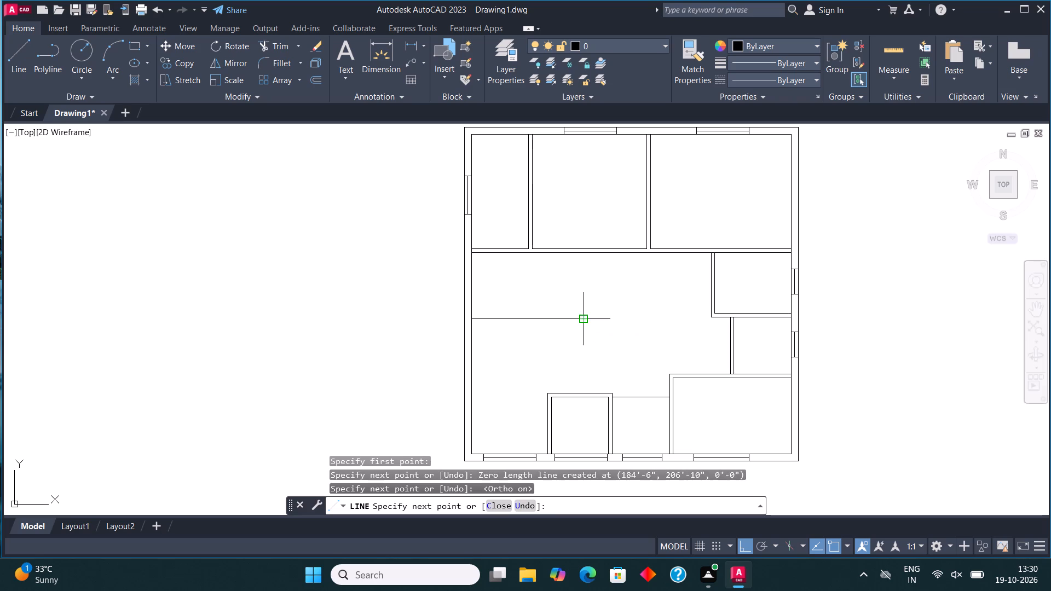
key(Escape)
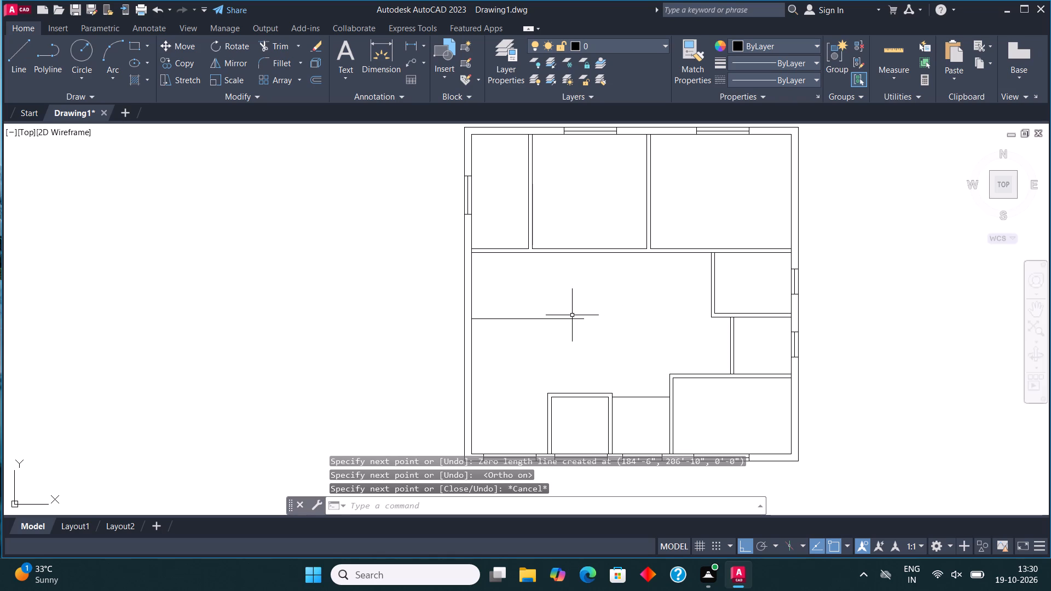
Draw a horizontal line from the upper small right-side room's lower-left inner corner across the hall to the left outer wall.
click(13, 62)
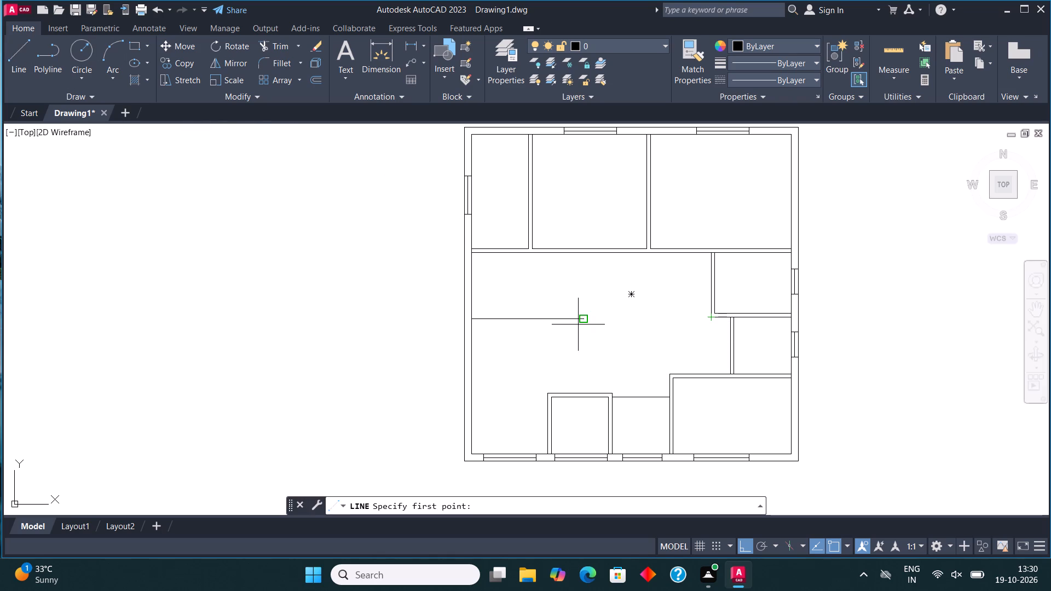
click(717, 316)
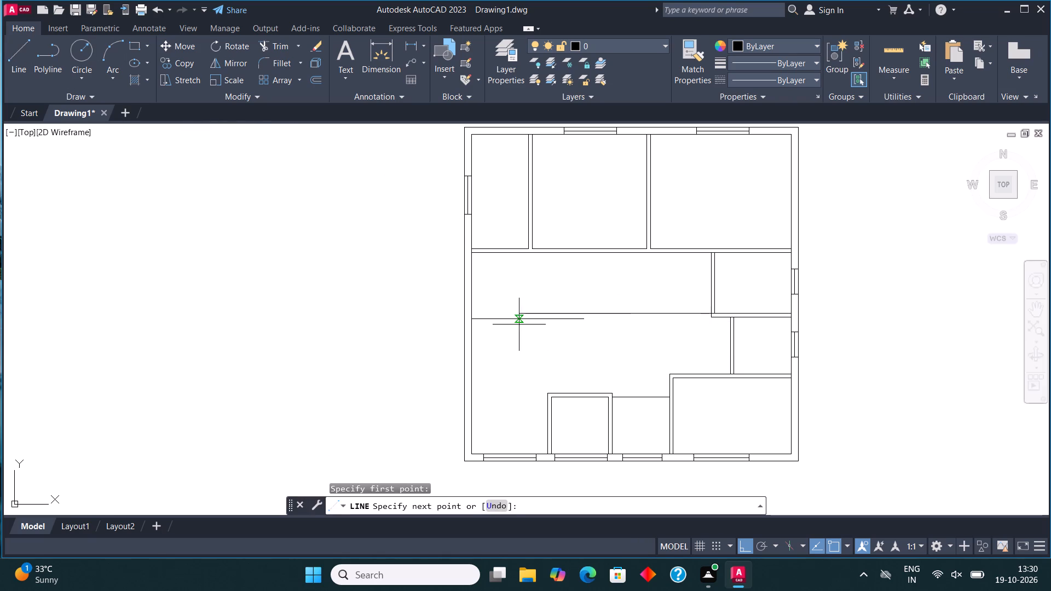
click(470, 314)
key(Escape)
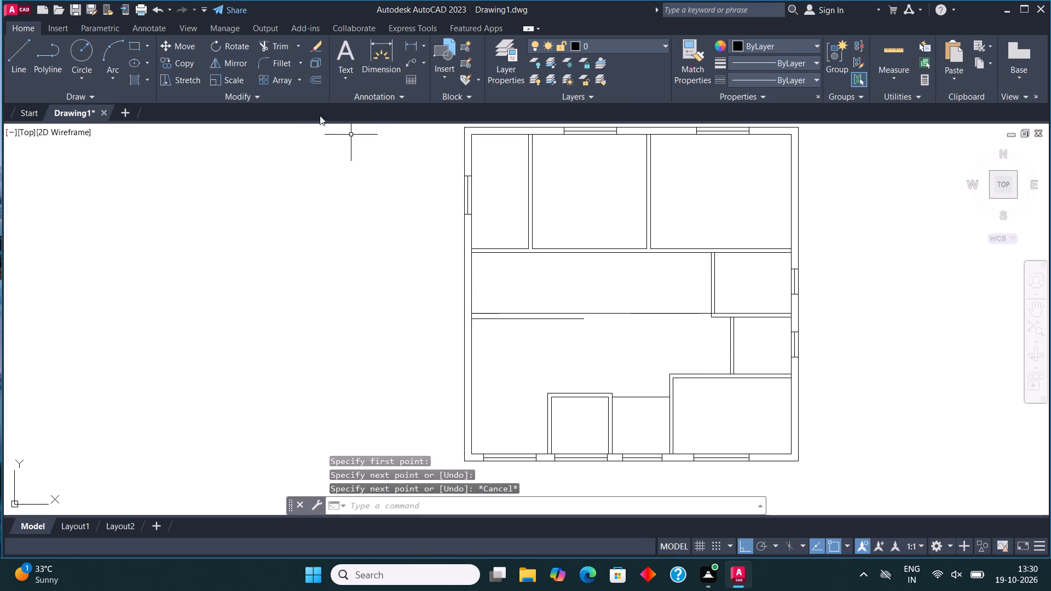
Close the hall partition's free end with a short vertical line and trim the upper line beyond it.
click(11, 60)
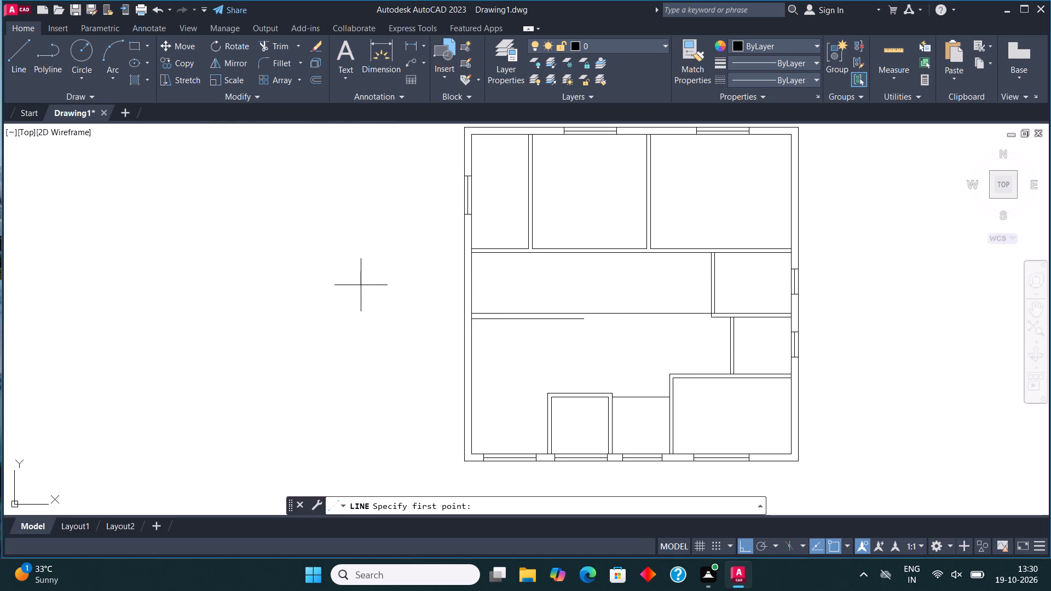
scroll(613, 316, up, 1)
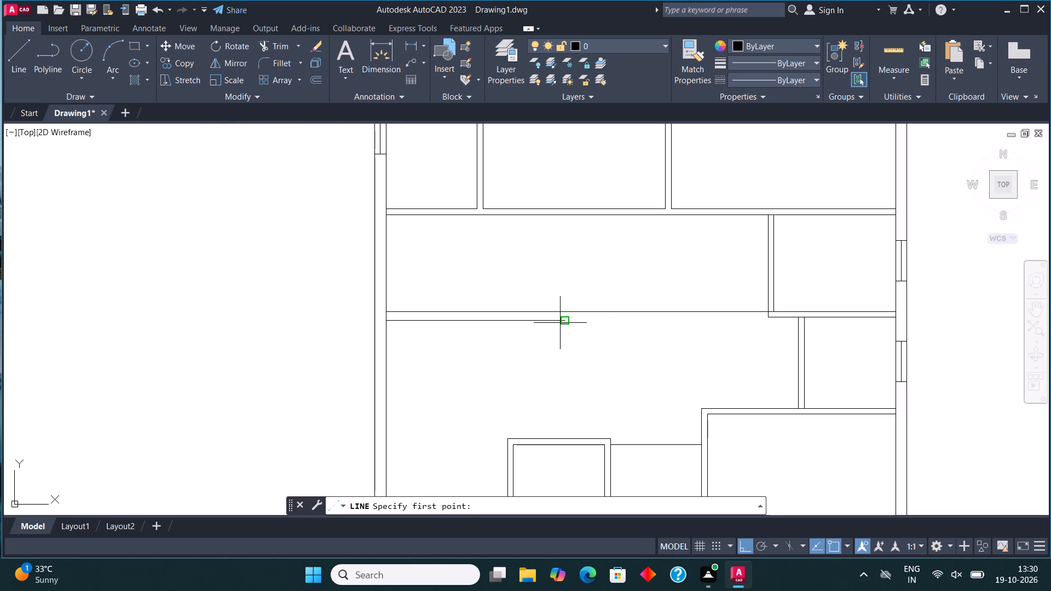
click(564, 323)
click(563, 305)
key(Escape)
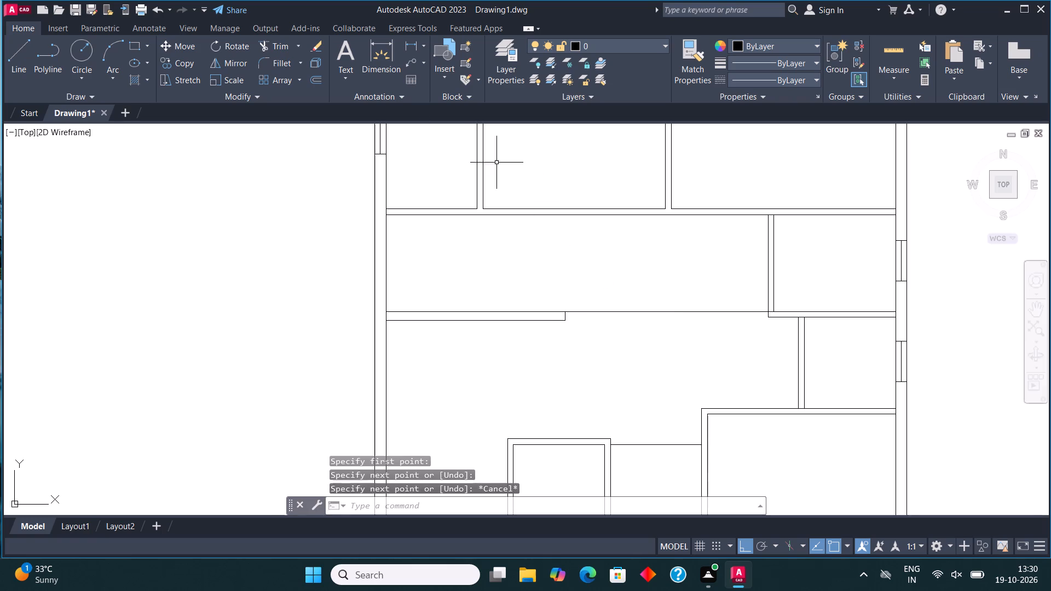
click(275, 45)
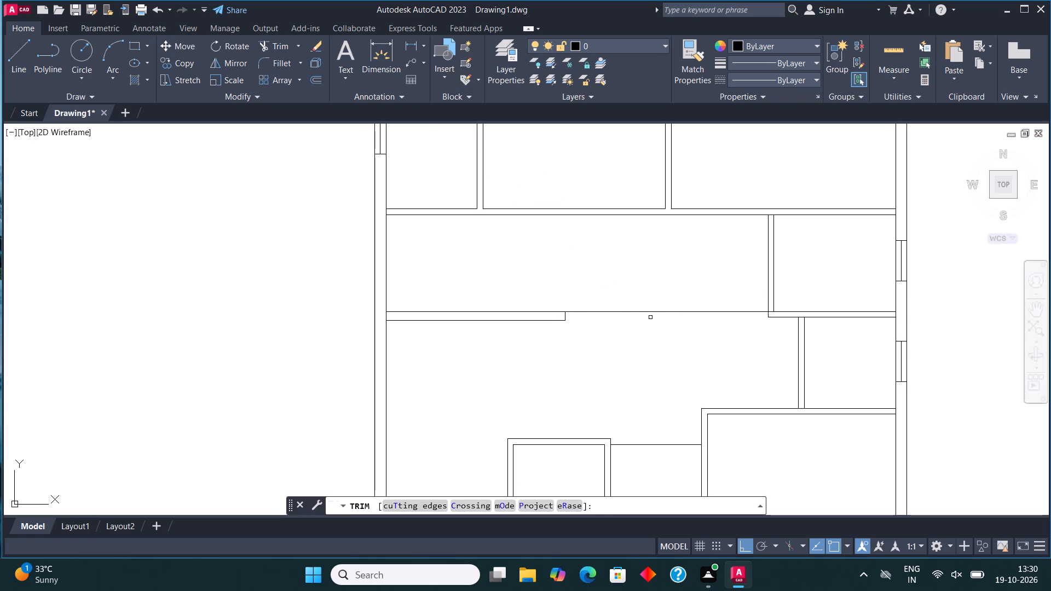
drag(660, 339, 664, 275)
scroll(632, 341, down, 3)
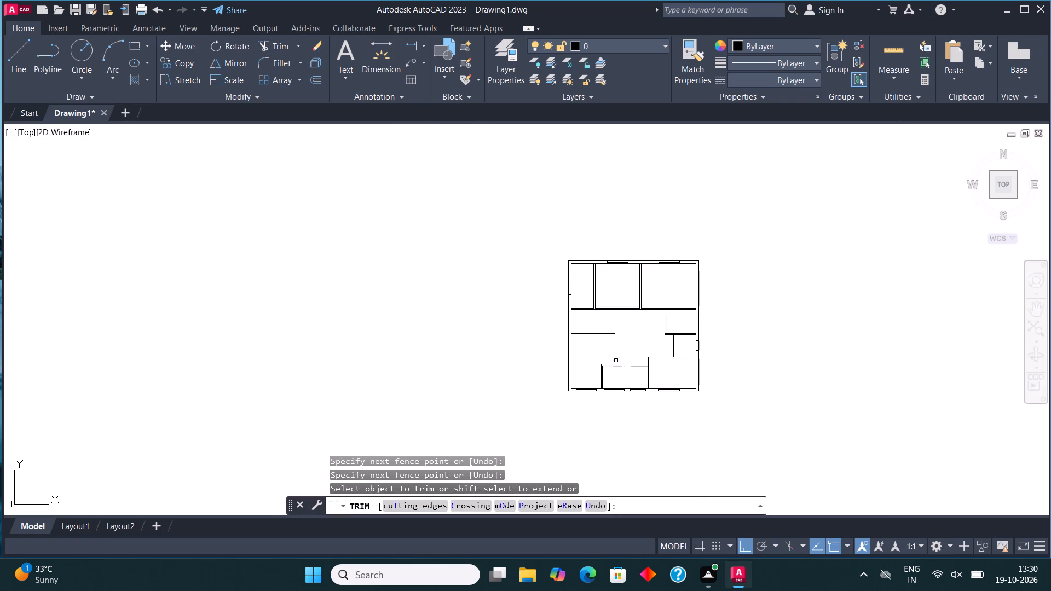
key(Escape)
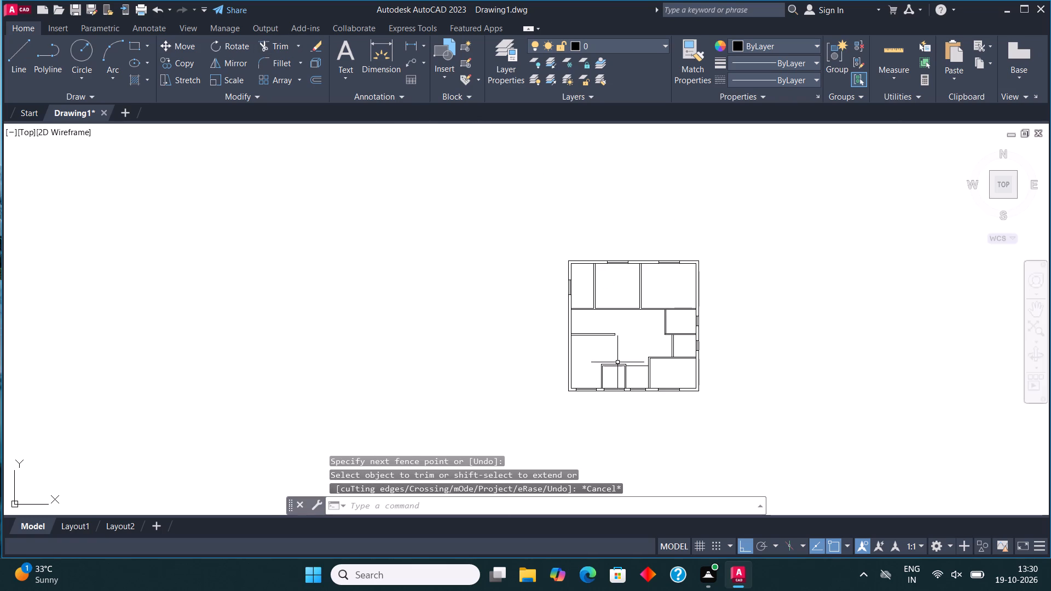
Insert the Door - Imperial block from the tool palettes in the empty space beside the floor plan.
scroll(617, 362, up, 1)
middle_drag(579, 274, 519, 308)
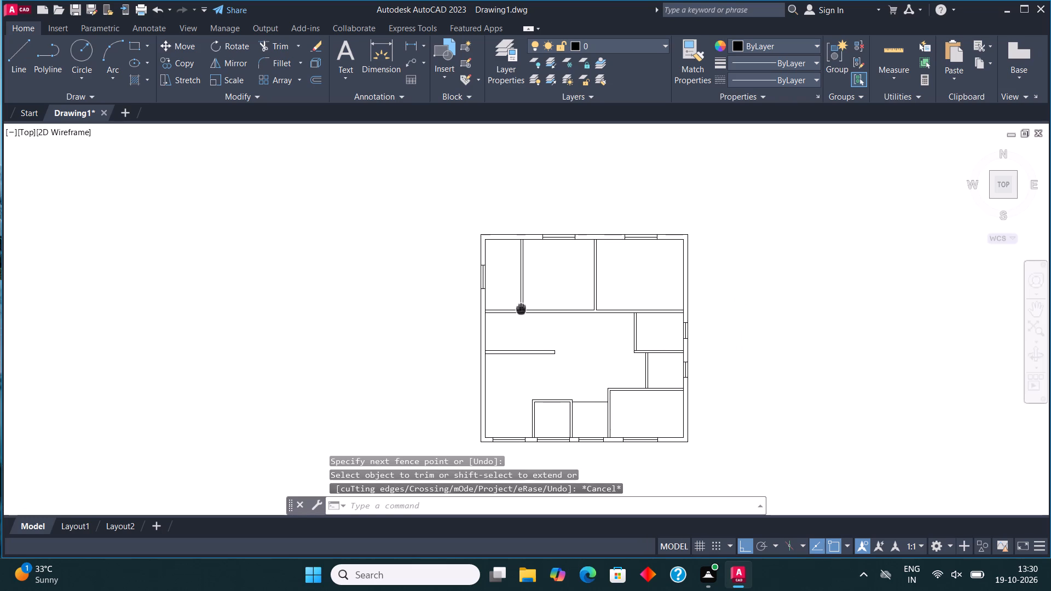
middle_drag(519, 308, 518, 310)
scroll(506, 306, down, 1)
middle_drag(580, 321, 356, 318)
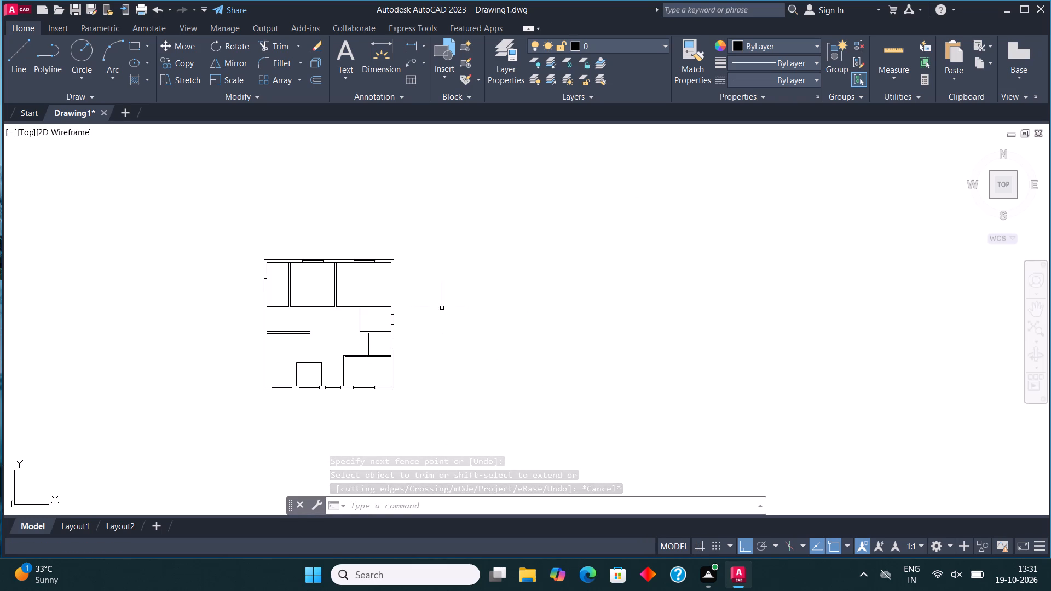
text(tool)
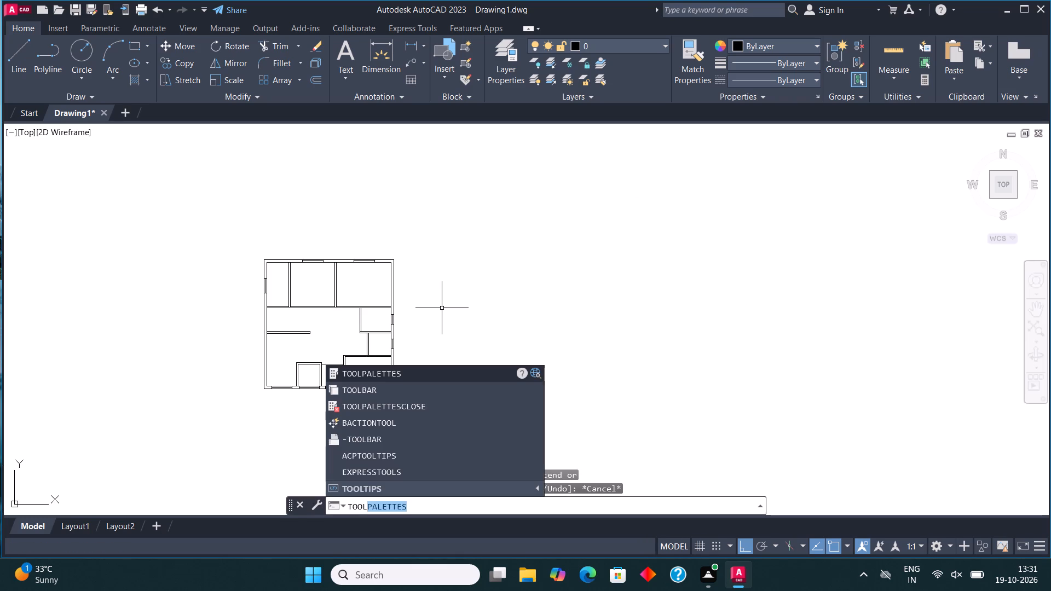
click(394, 375)
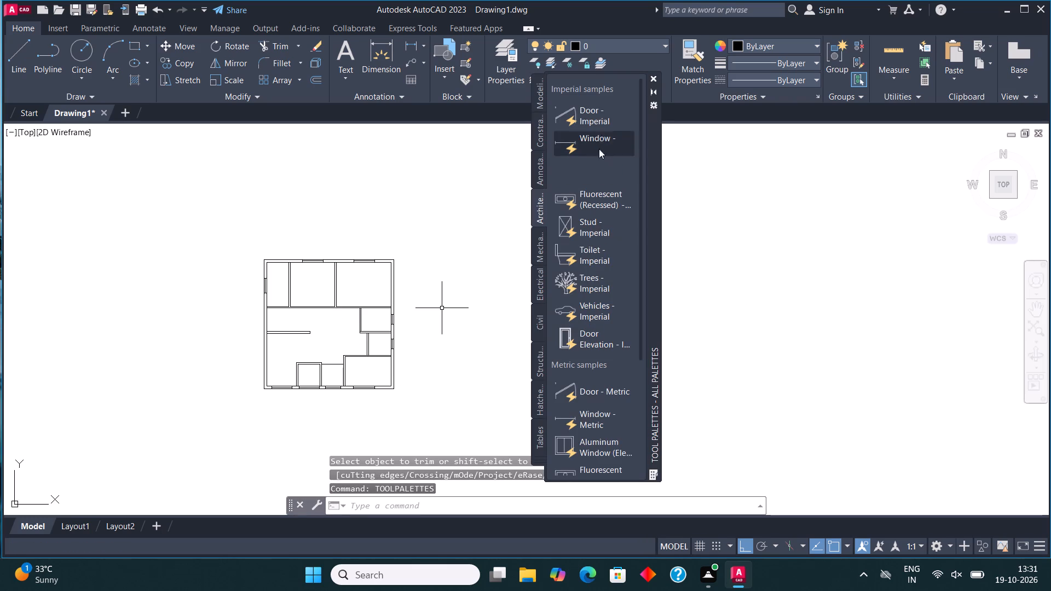
click(607, 124)
click(476, 211)
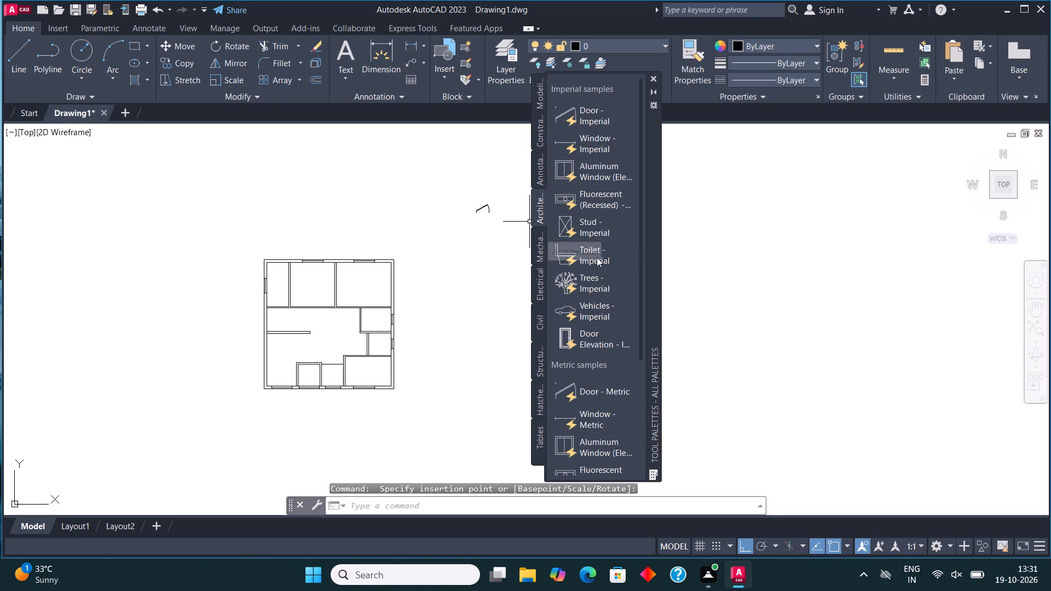
Insert the Toilet - Imperial block beside the floor plan and set its view to Elongated (Plan).
click(582, 254)
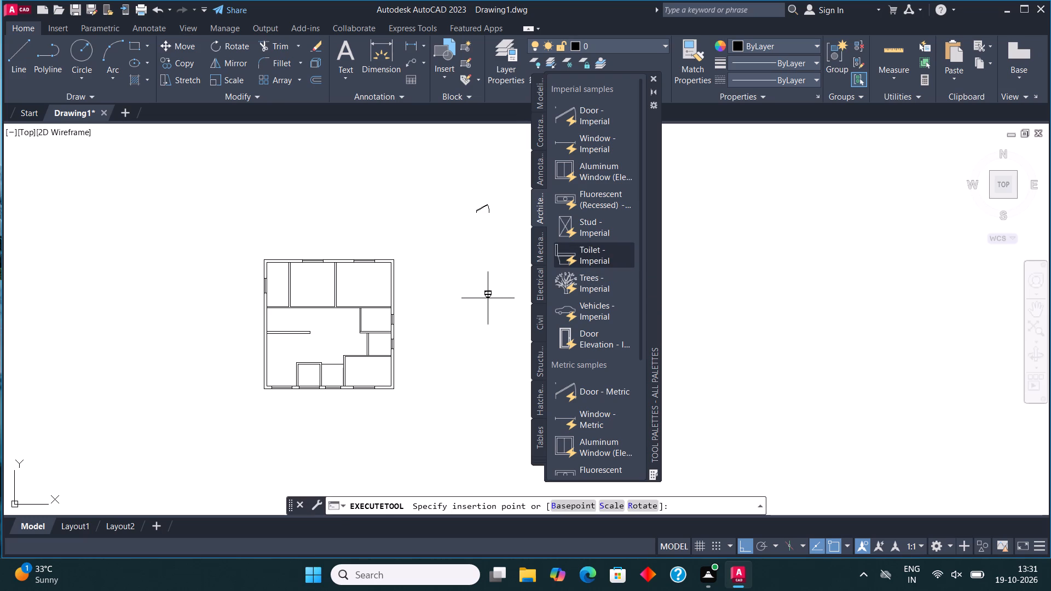
click(488, 298)
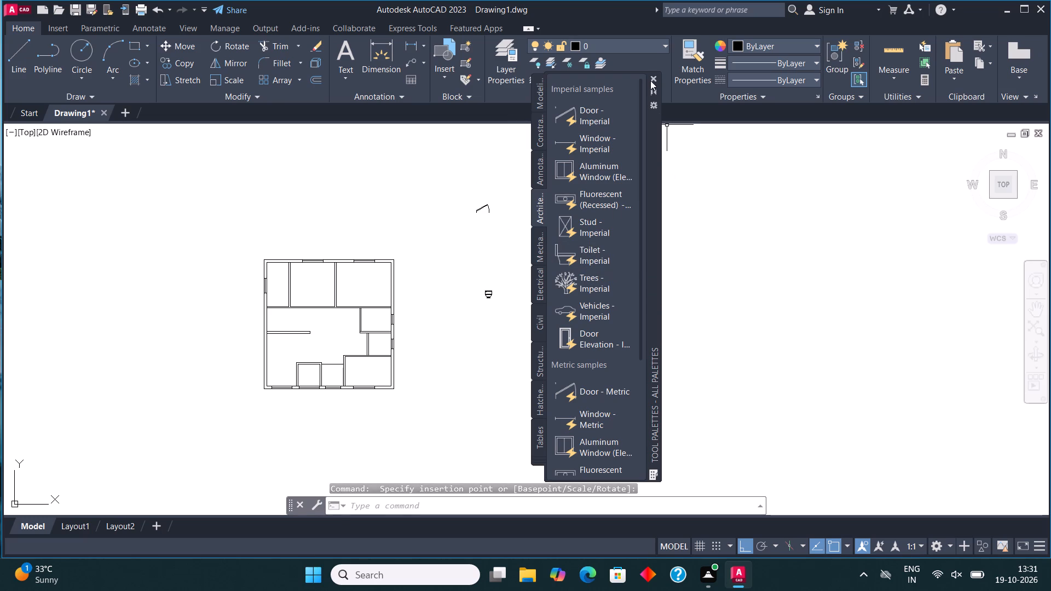
click(650, 77)
click(492, 291)
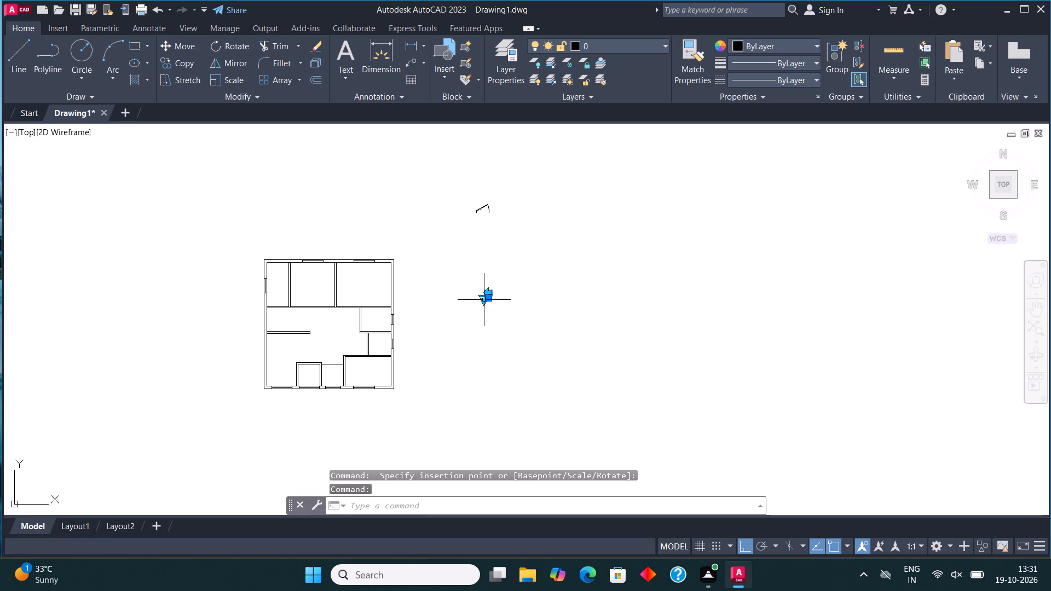
click(482, 299)
click(533, 323)
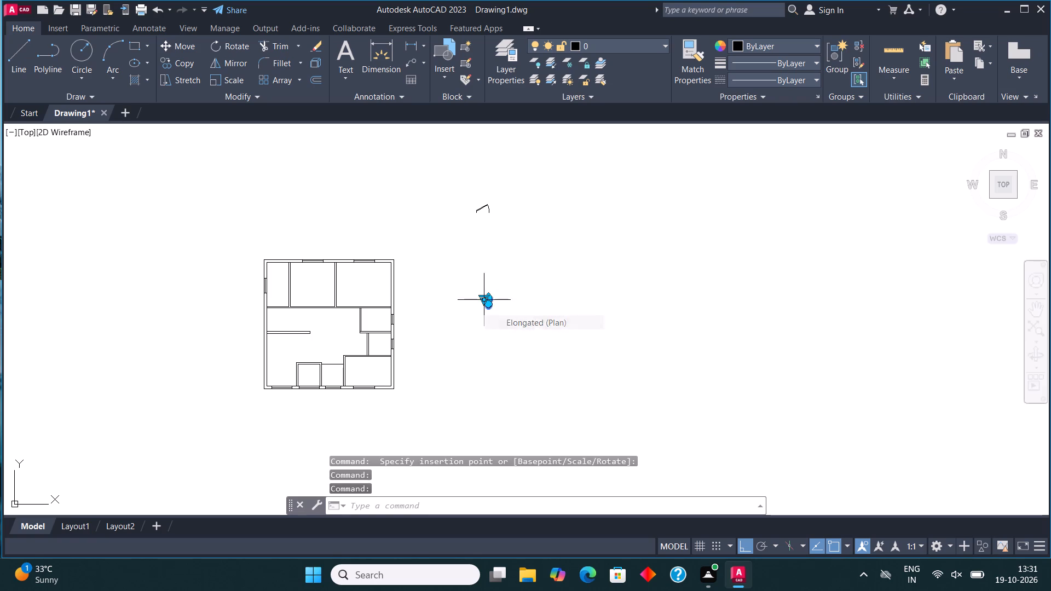
Mirror the toilet about a horizontal line just above it, keeping the original.
scroll(489, 280, up, 2)
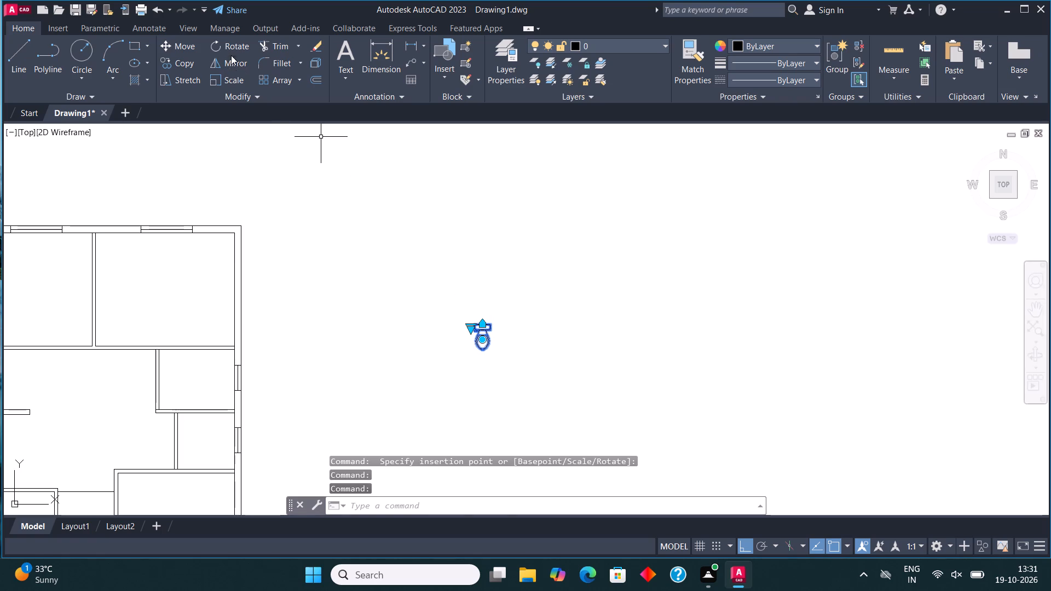
click(231, 55)
click(481, 306)
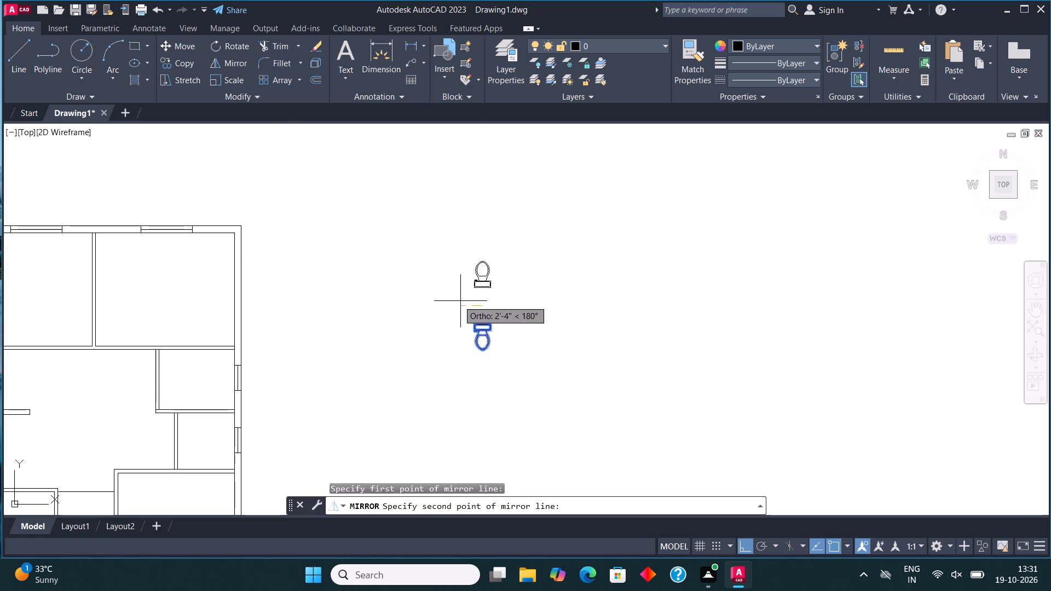
click(443, 296)
click(519, 501)
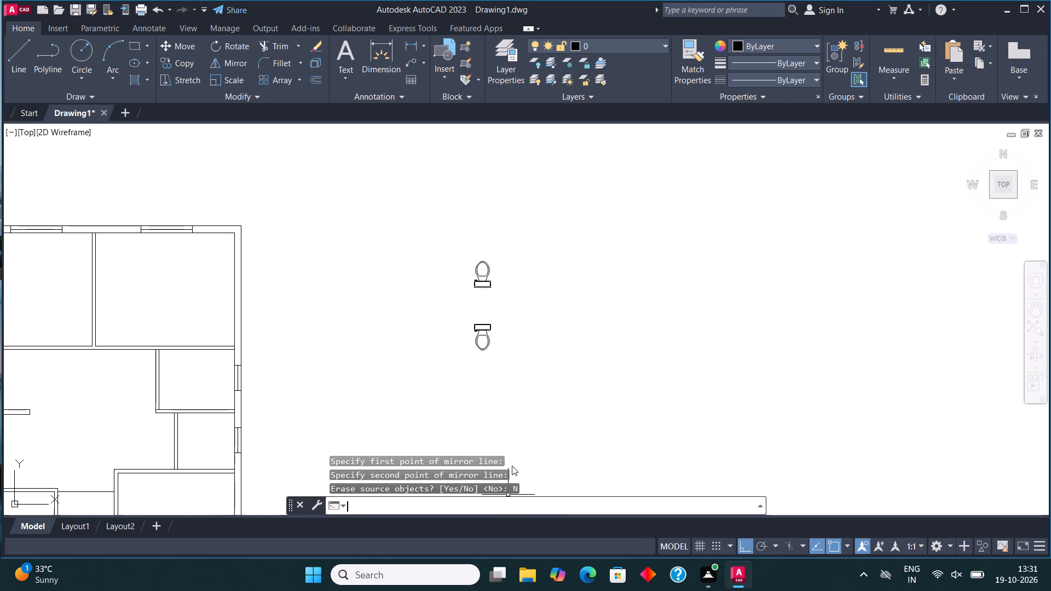
Copy the original toilet horizontally to the empty space at its right.
click(489, 362)
click(458, 321)
click(190, 65)
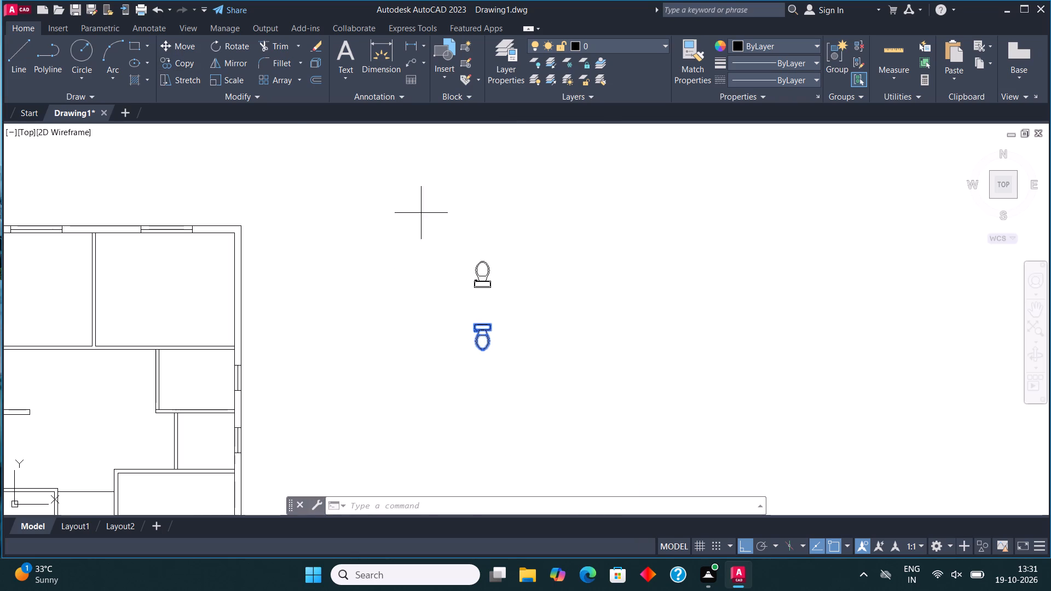
click(475, 335)
scroll(382, 349, down, 2)
scroll(455, 357, up, 2)
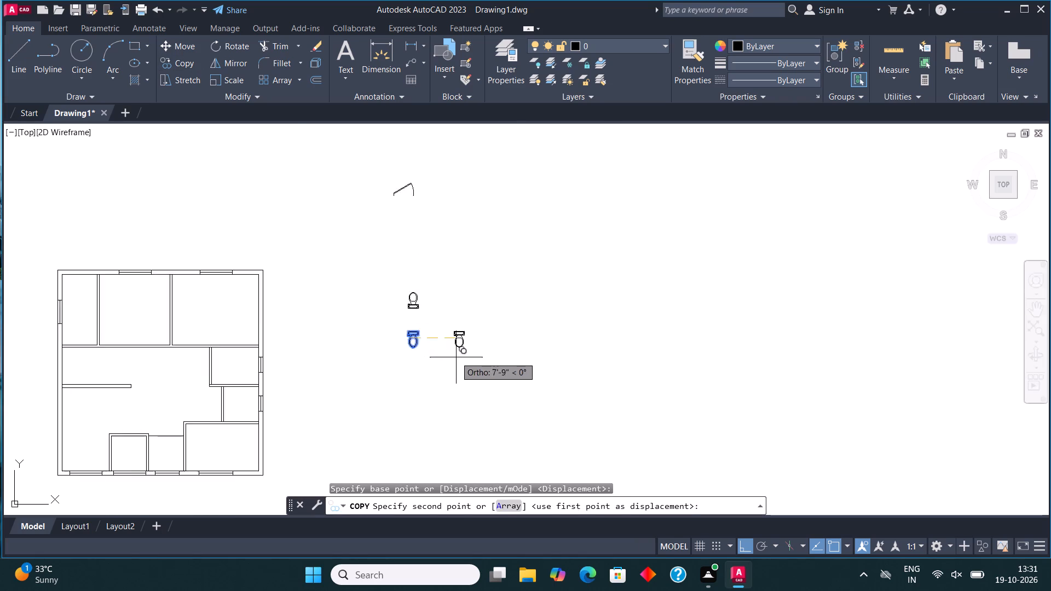
click(489, 363)
key(Escape)
Rotate the copied toilet at the far right by 90° so that its bowl points right.
drag(520, 358, 516, 353)
click(465, 309)
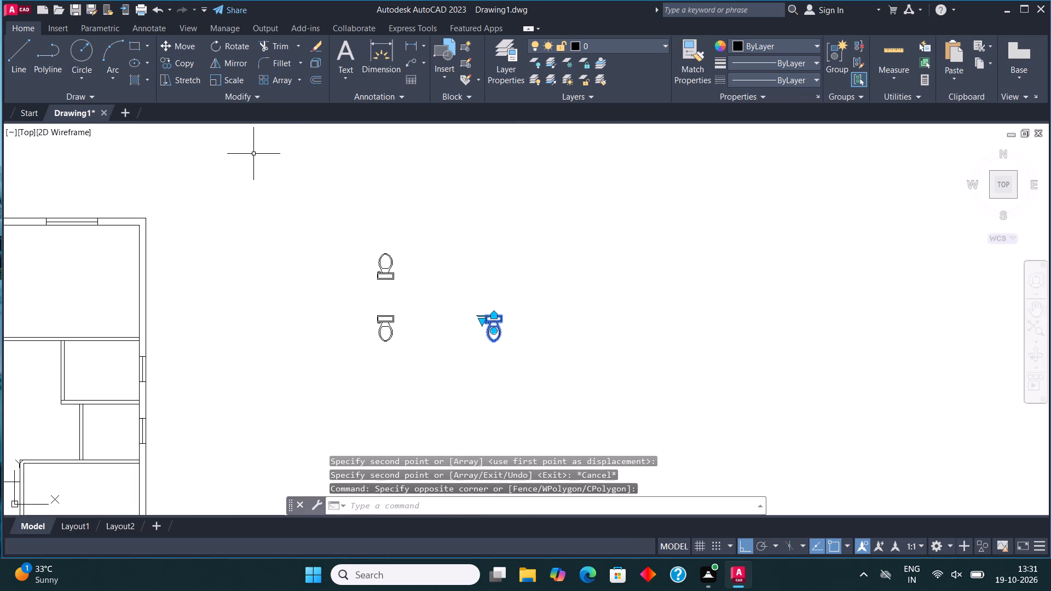
click(237, 48)
click(512, 328)
click(516, 274)
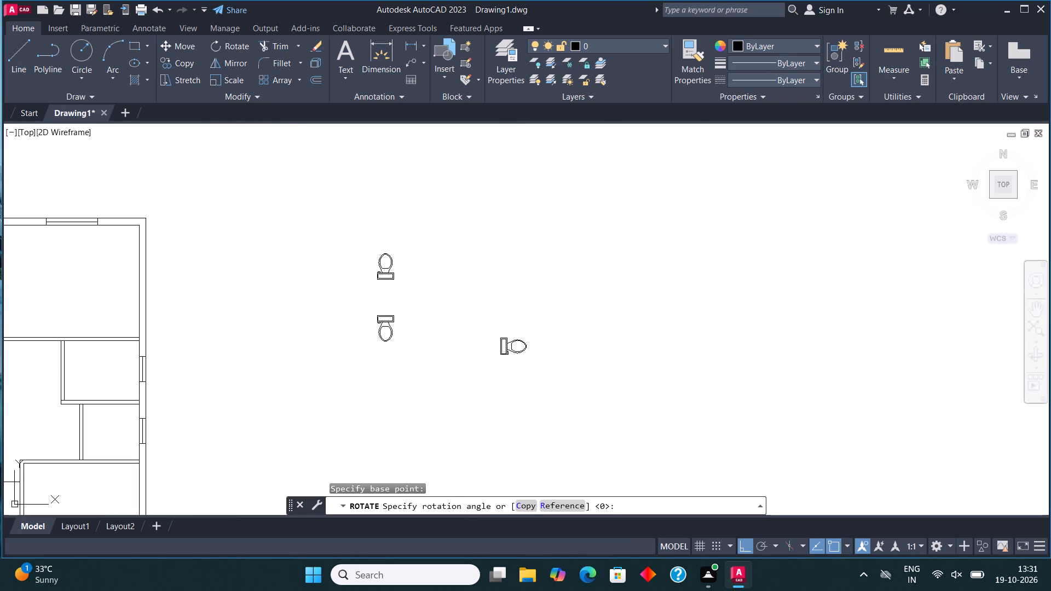
Mirror the rotated toilet about a vertical line just to its right, keeping the original.
click(516, 358)
click(481, 317)
click(230, 63)
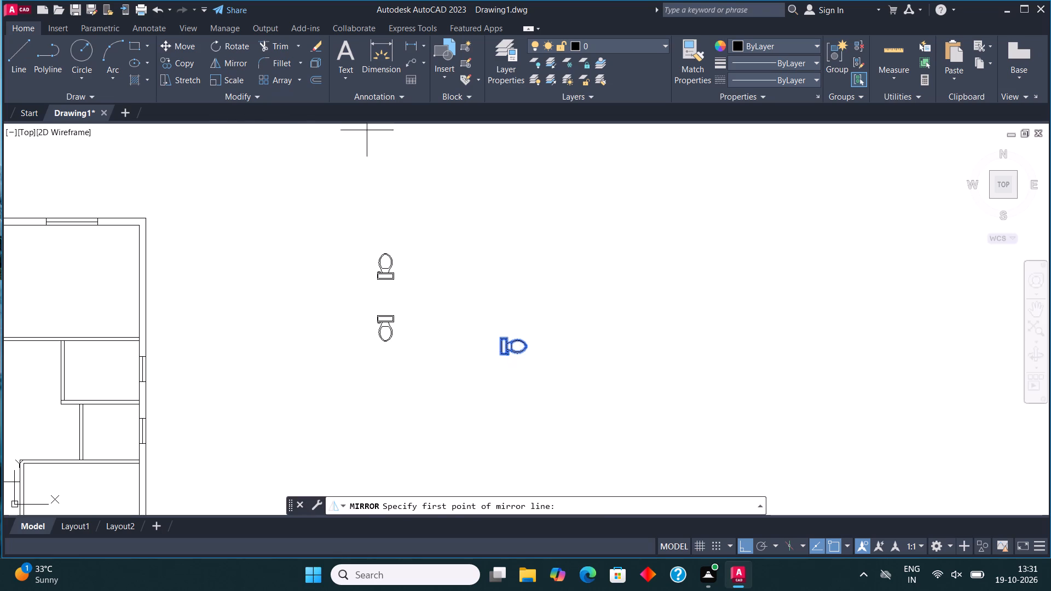
click(546, 344)
click(546, 379)
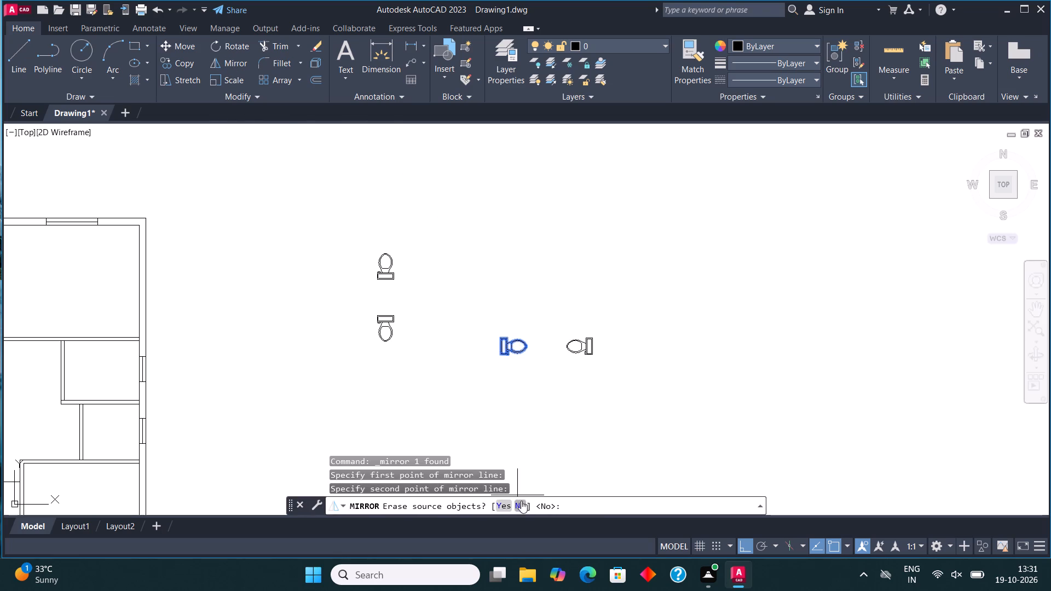
click(524, 503)
Set the opening angle of the door block above the toilets to 90°.
scroll(522, 518, down, 3)
scroll(522, 405, down, 3)
scroll(505, 323, up, 1)
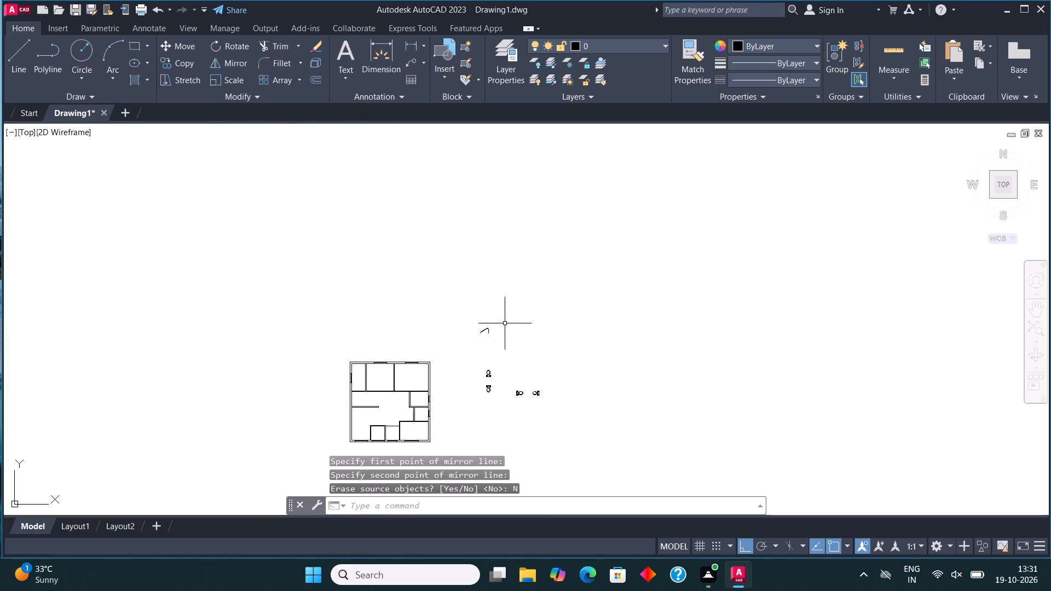
scroll(505, 323, up, 4)
scroll(472, 349, down, 3)
scroll(430, 360, up, 2)
click(420, 372)
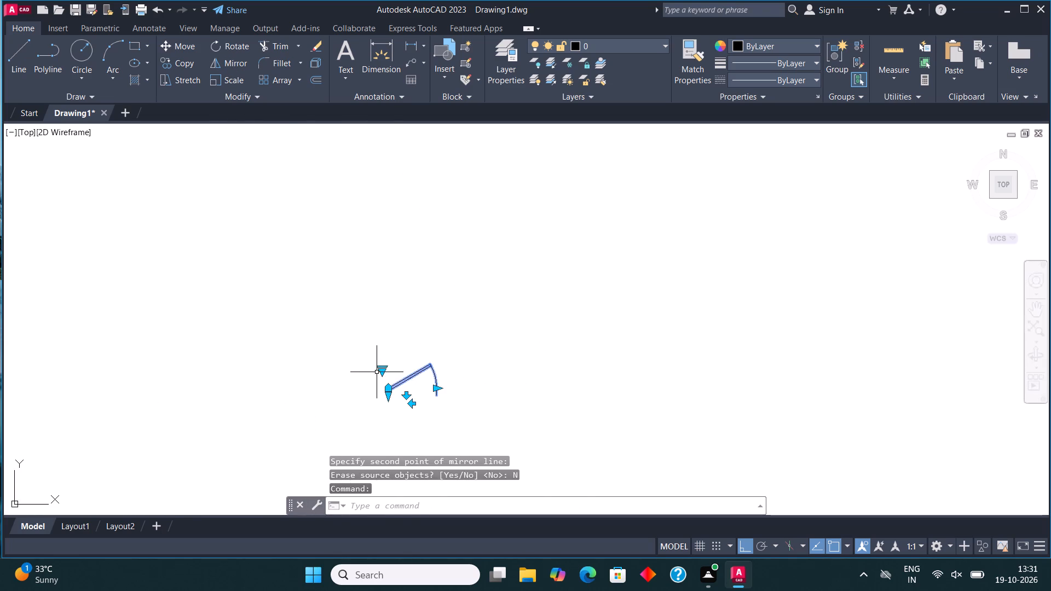
click(382, 370)
click(428, 418)
scroll(453, 389, down, 2)
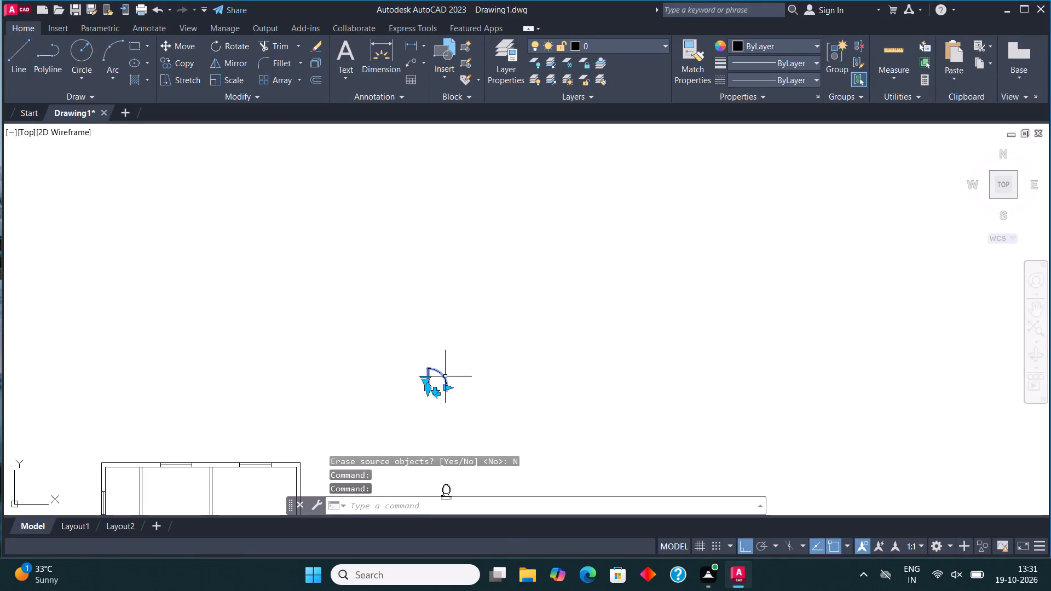
Mirror the door about a vertical line just to its right, keeping the original.
click(232, 67)
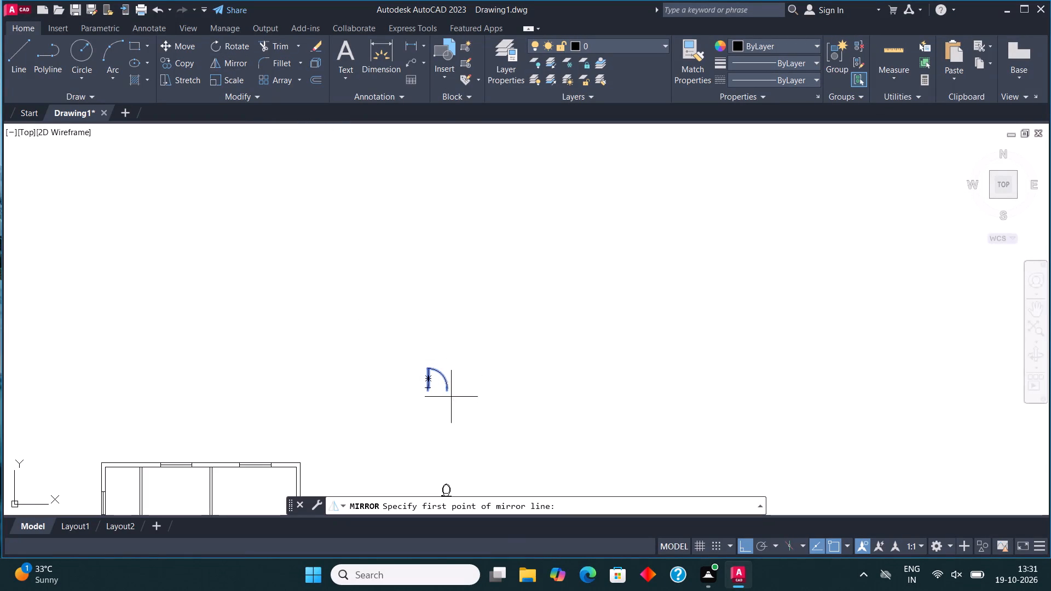
scroll(456, 404, up, 3)
click(451, 335)
click(460, 393)
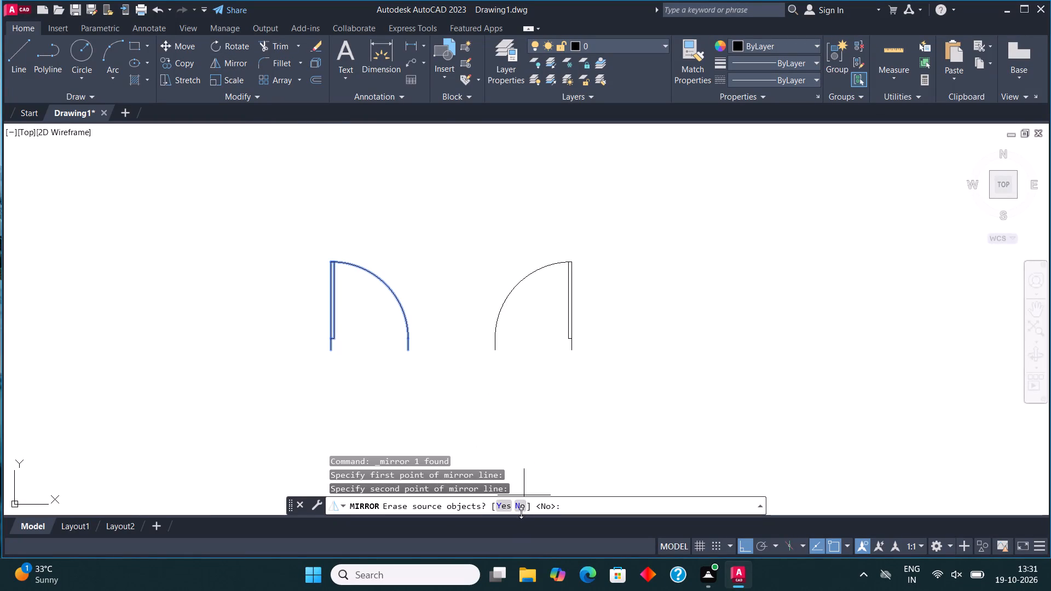
click(515, 505)
Mirror the pair of doors about a horizontal line just below them, keeping the originals.
scroll(518, 480, down, 2)
click(517, 407)
click(425, 372)
scroll(513, 292, down, 3)
scroll(511, 336, up, 5)
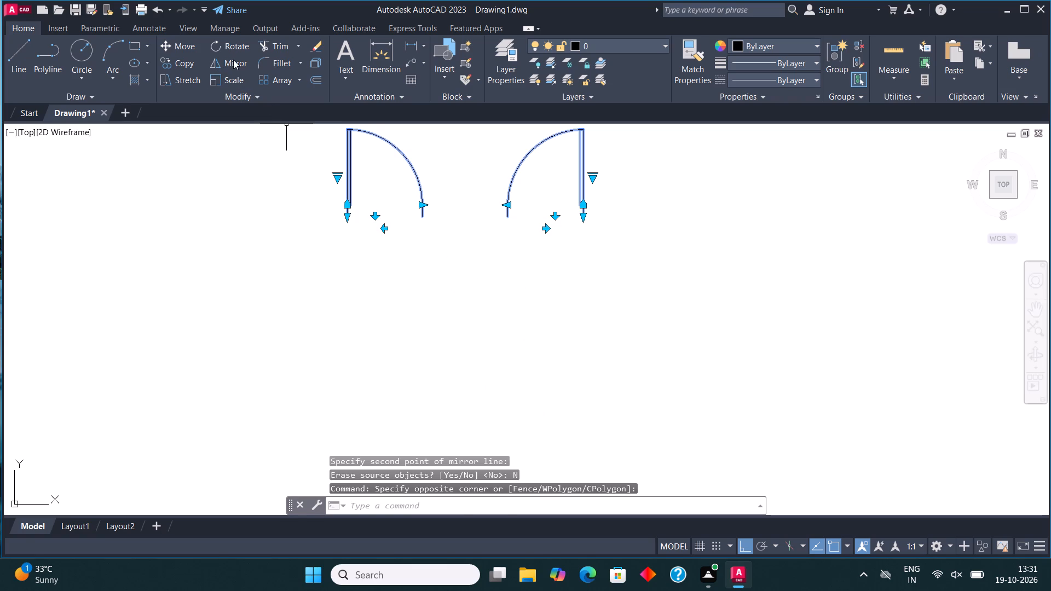
click(233, 60)
click(461, 246)
click(308, 271)
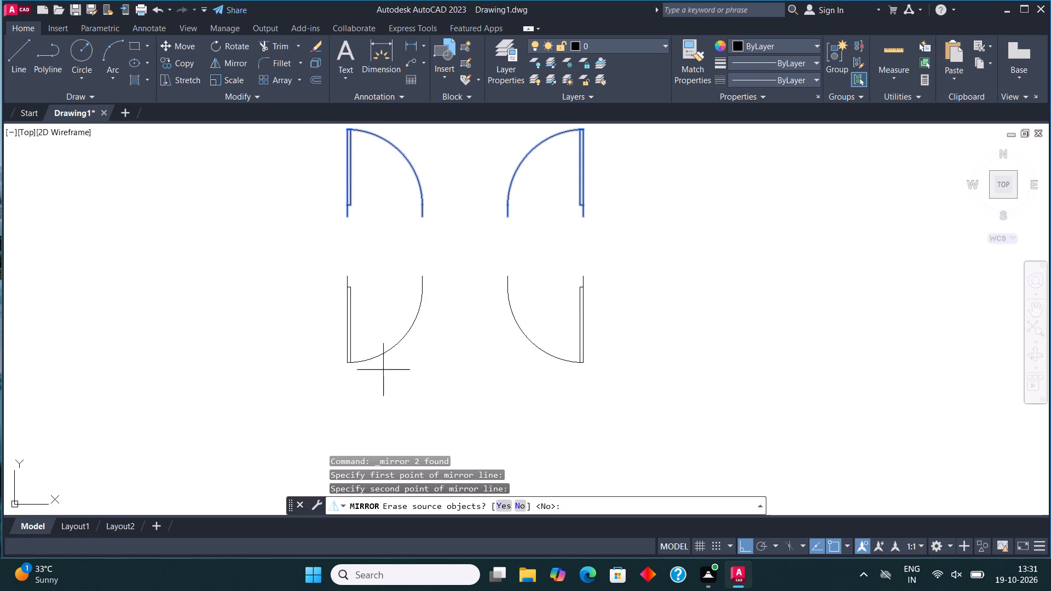
click(522, 505)
Copy the upper-left door of the group straight up by about 14'-1".
scroll(507, 518, down, 3)
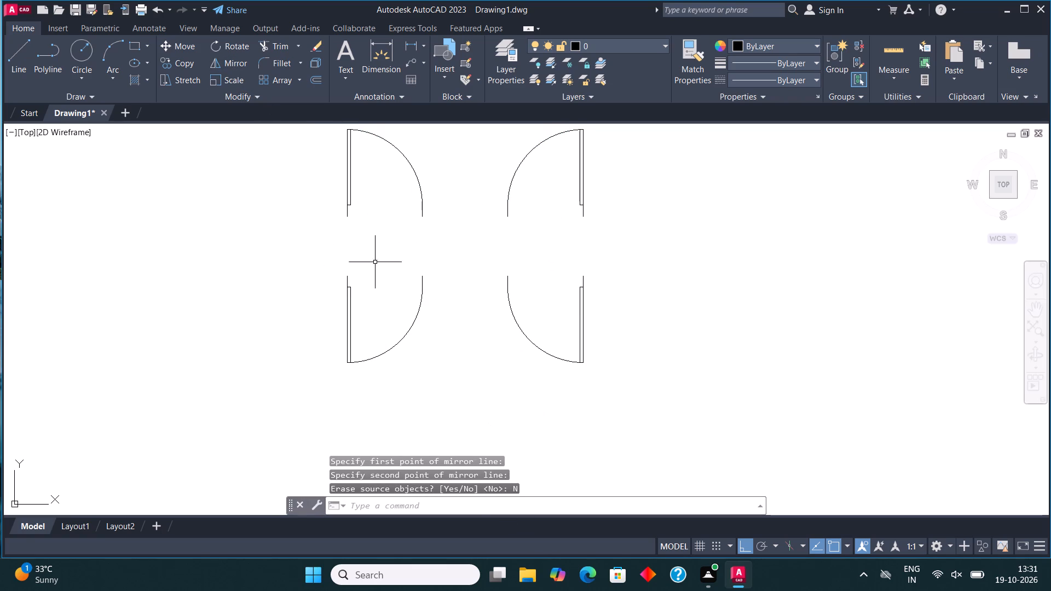
click(378, 224)
click(278, 160)
click(184, 62)
scroll(406, 425, down, 2)
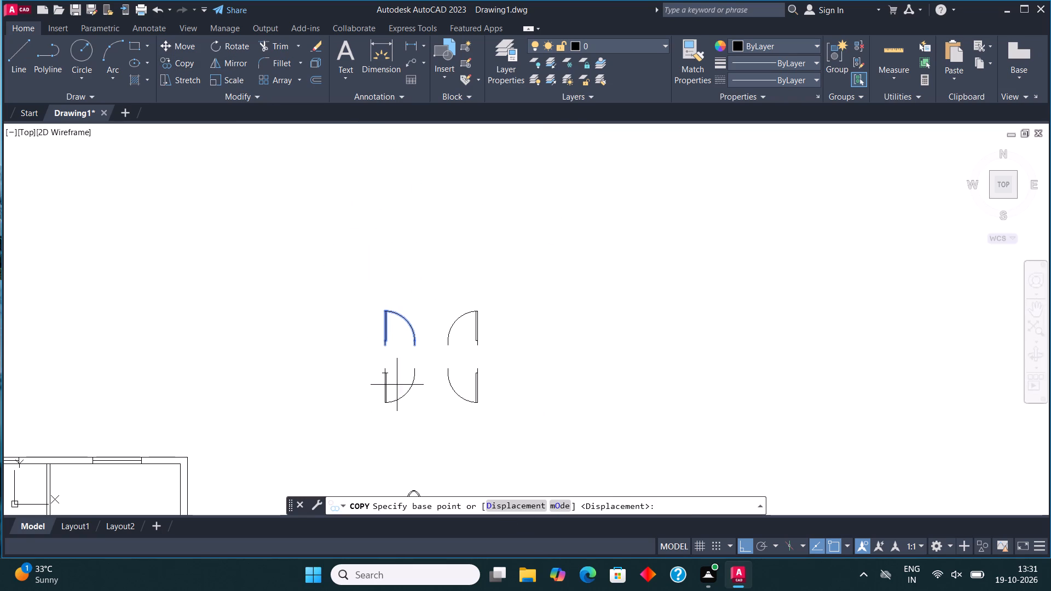
click(390, 351)
middle_drag(403, 245, 415, 337)
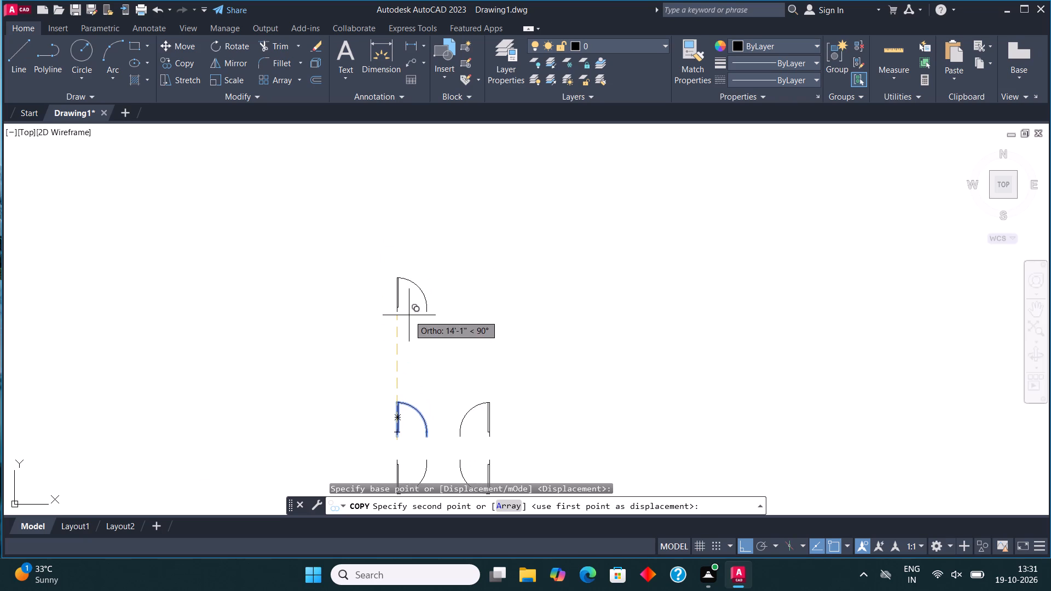
click(408, 315)
key(Escape)
Rotate the copied door above the group by 90° so that its leaf lies horizontal.
click(418, 315)
click(367, 288)
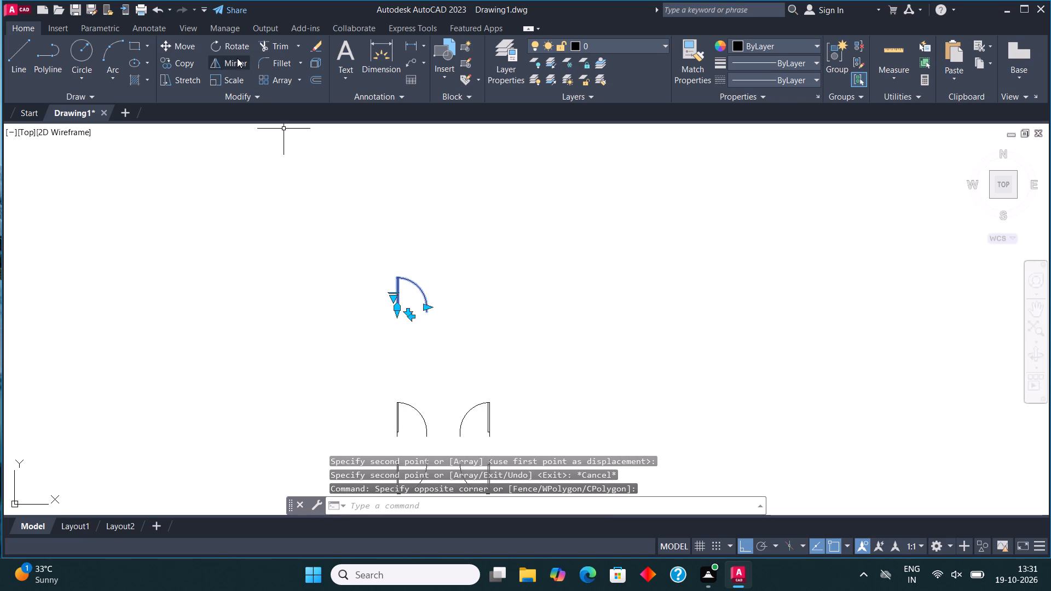
click(236, 43)
click(402, 293)
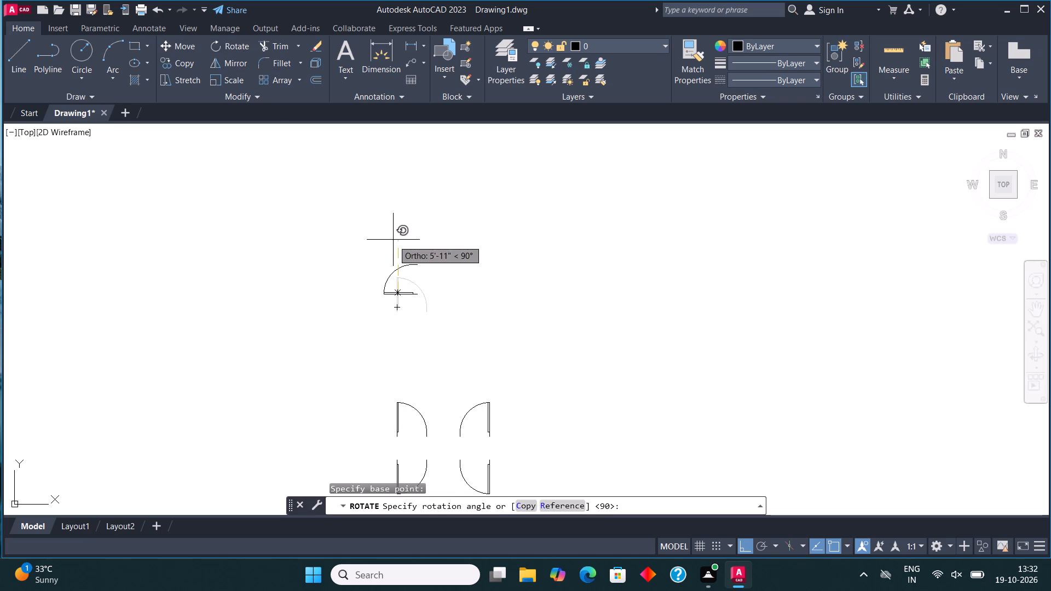
click(393, 240)
key(Escape)
Mirror the horizontal door about a horizontal line just above it, keeping the original.
drag(401, 315, 399, 309)
click(368, 256)
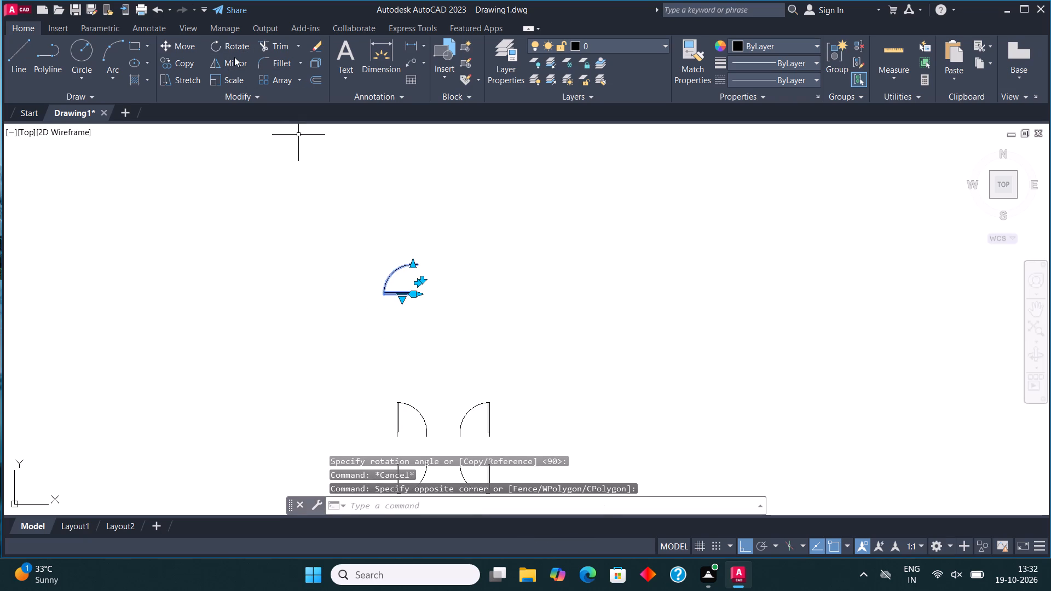
click(234, 57)
click(398, 247)
click(338, 240)
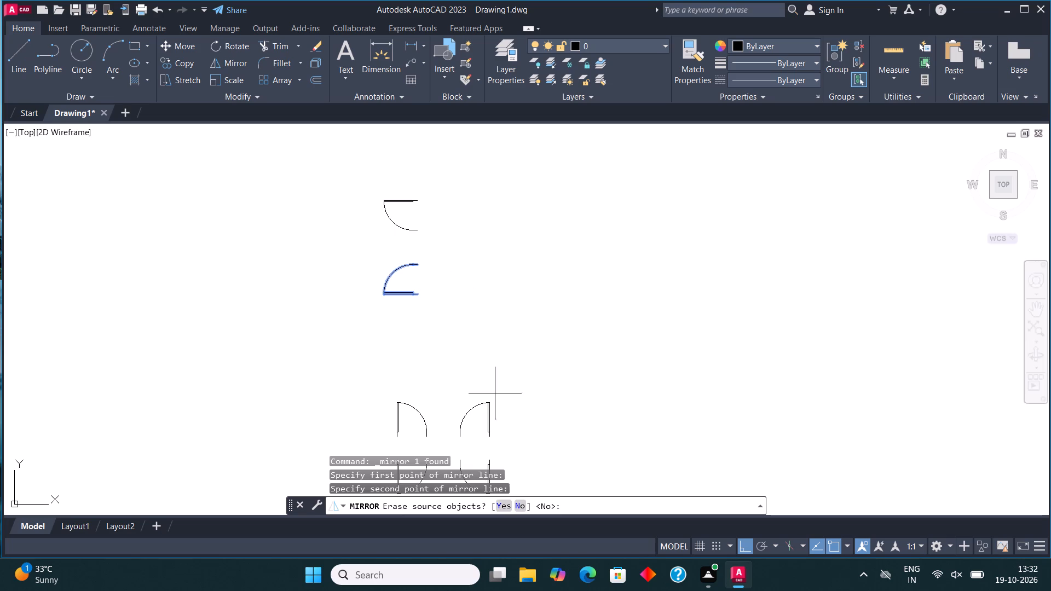
click(517, 504)
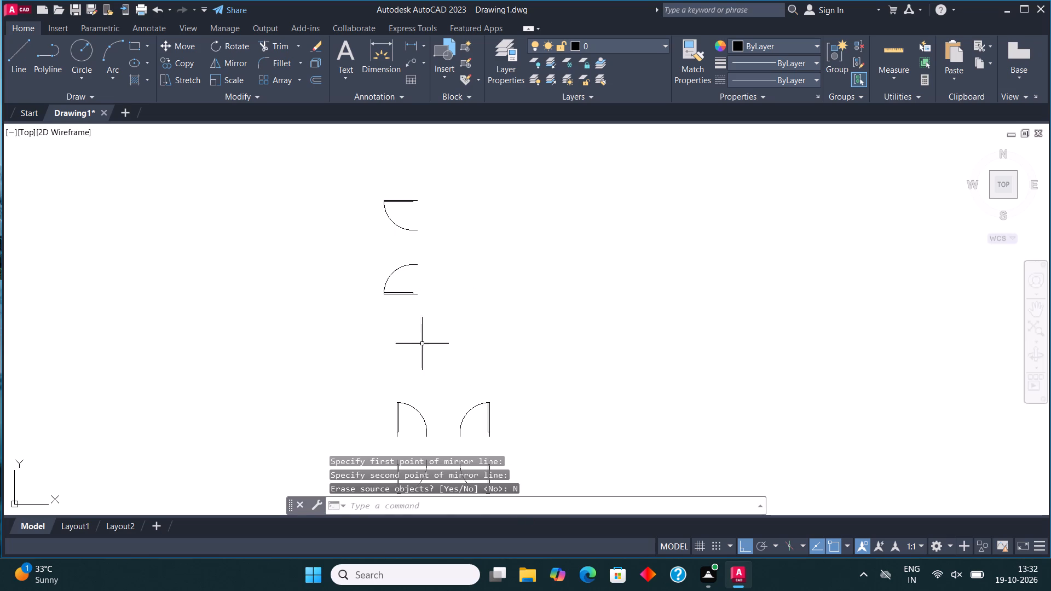
Mirror the two horizontal doors about a vertical line to their right, keeping the originals.
click(391, 297)
click(380, 218)
click(229, 60)
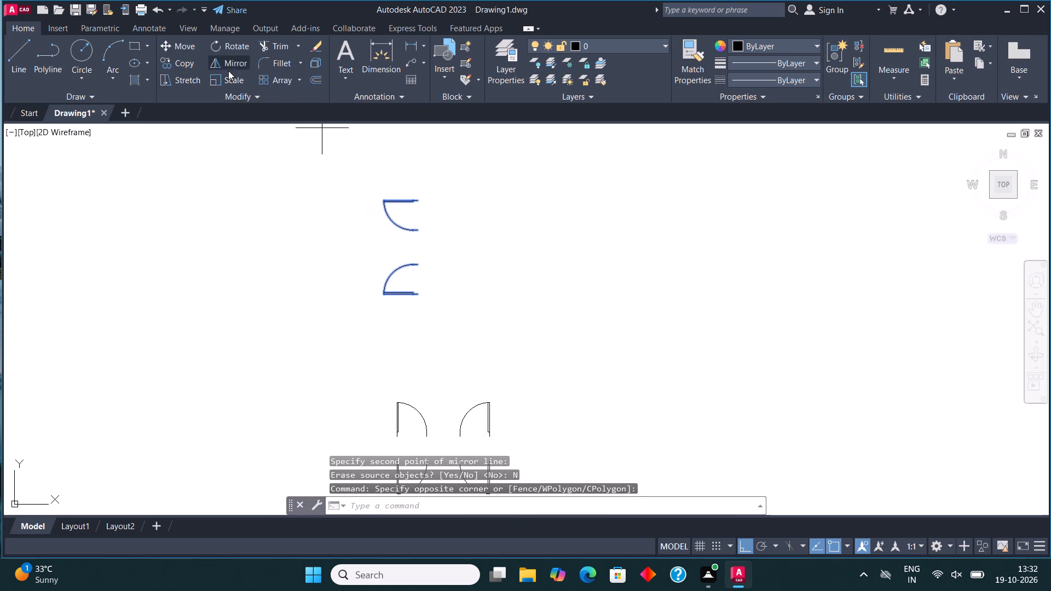
click(443, 247)
click(444, 302)
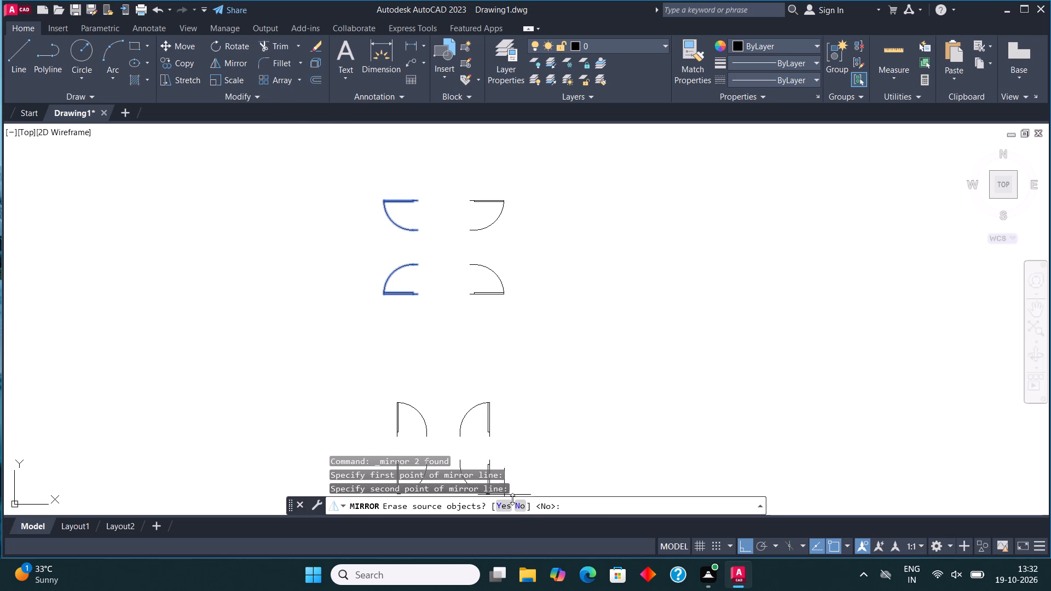
click(522, 508)
With ortho off, copy the upper-left horizontal door onto the plan's first upper partition, near the top outer wall, opening into the upper-left room.
scroll(603, 367, down, 3)
middle_drag(628, 380, 637, 285)
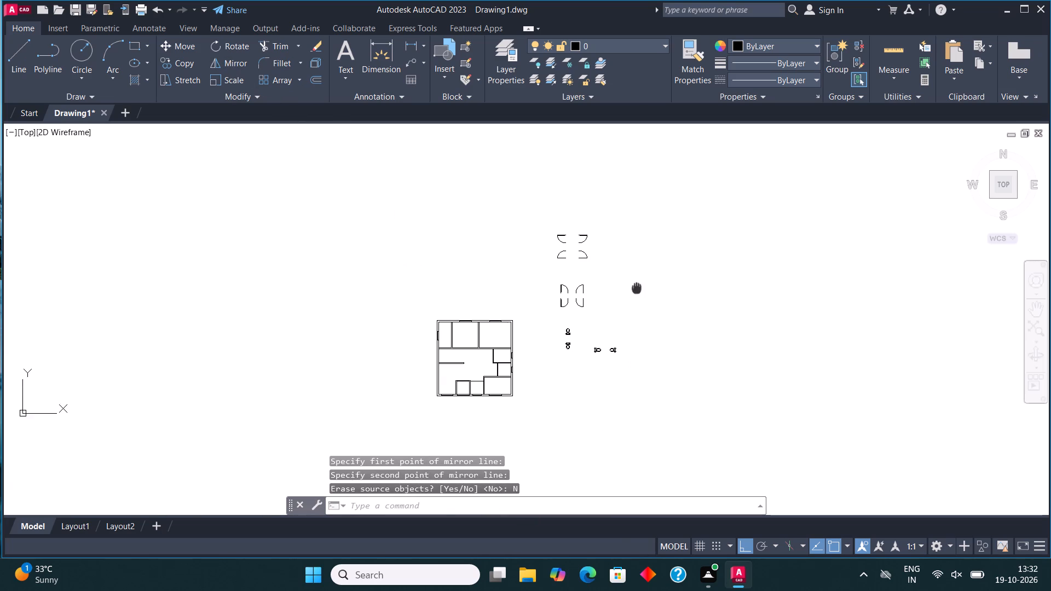
middle_drag(637, 285, 637, 284)
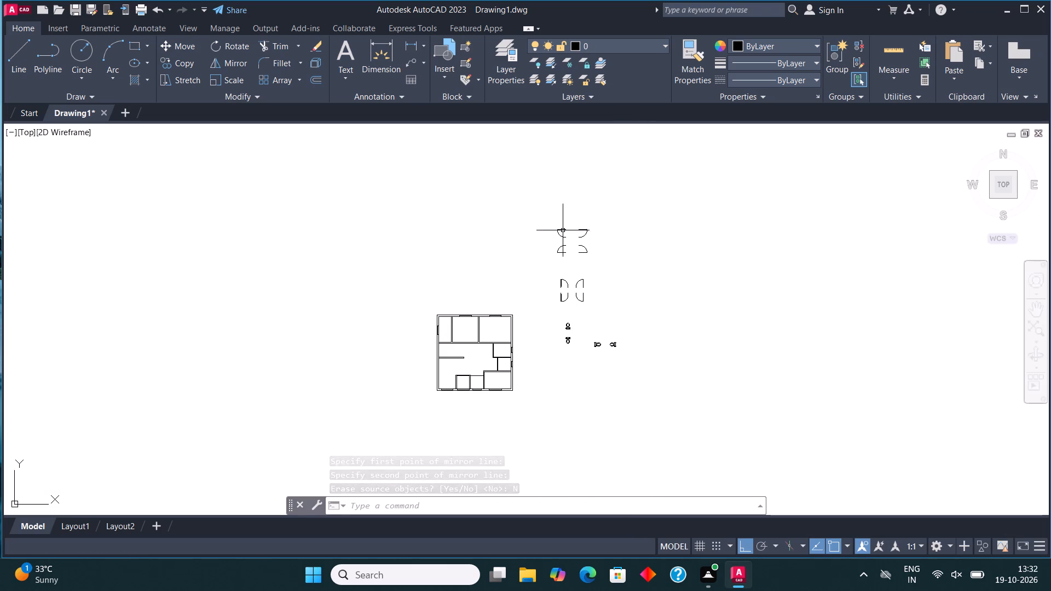
scroll(563, 221, up, 4)
click(549, 292)
click(538, 273)
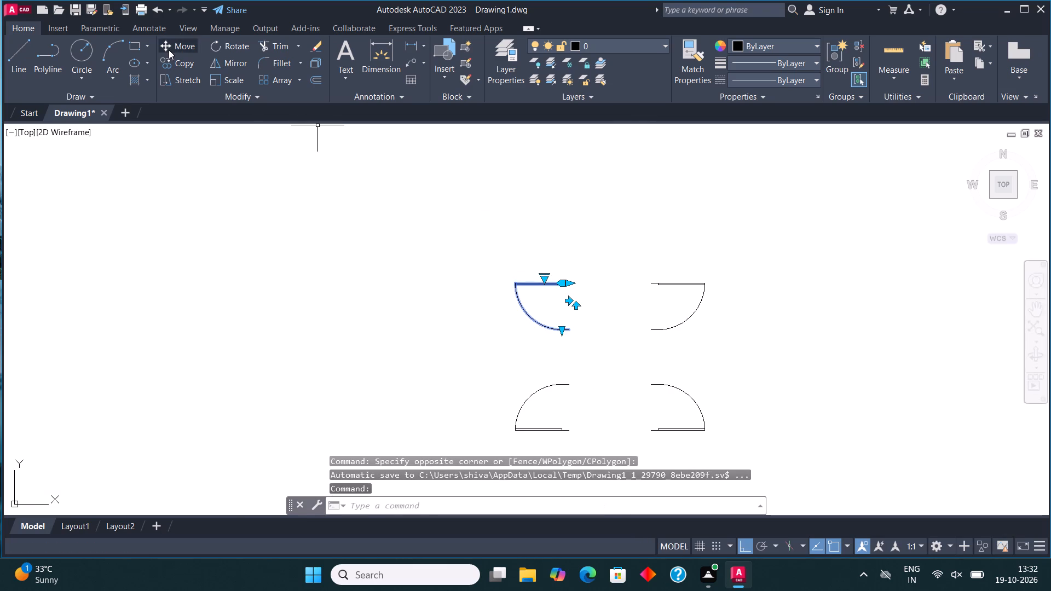
click(175, 68)
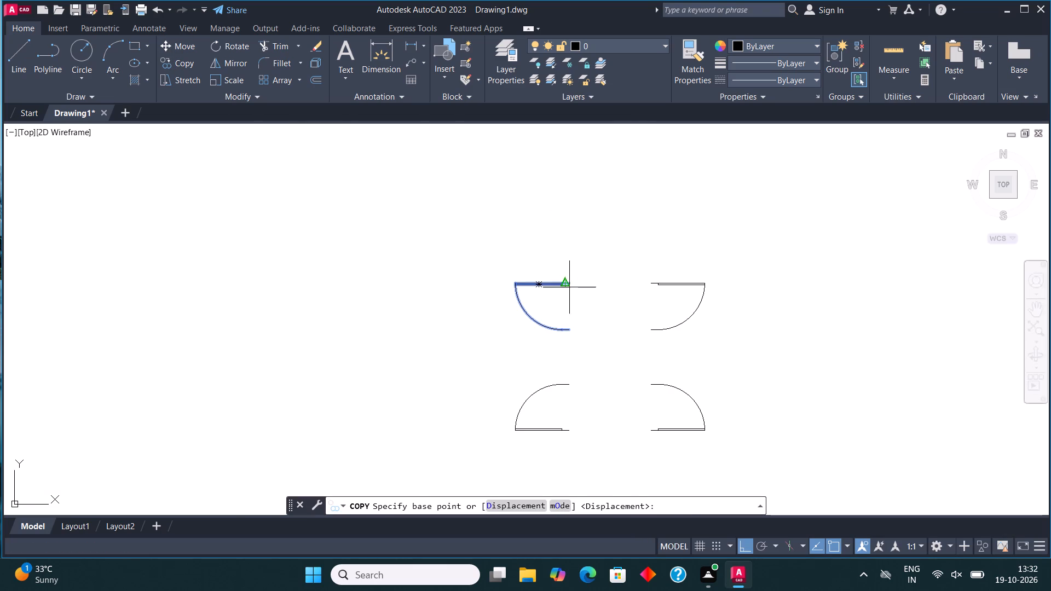
click(573, 287)
scroll(702, 243, down, 1)
scroll(671, 354, down, 1)
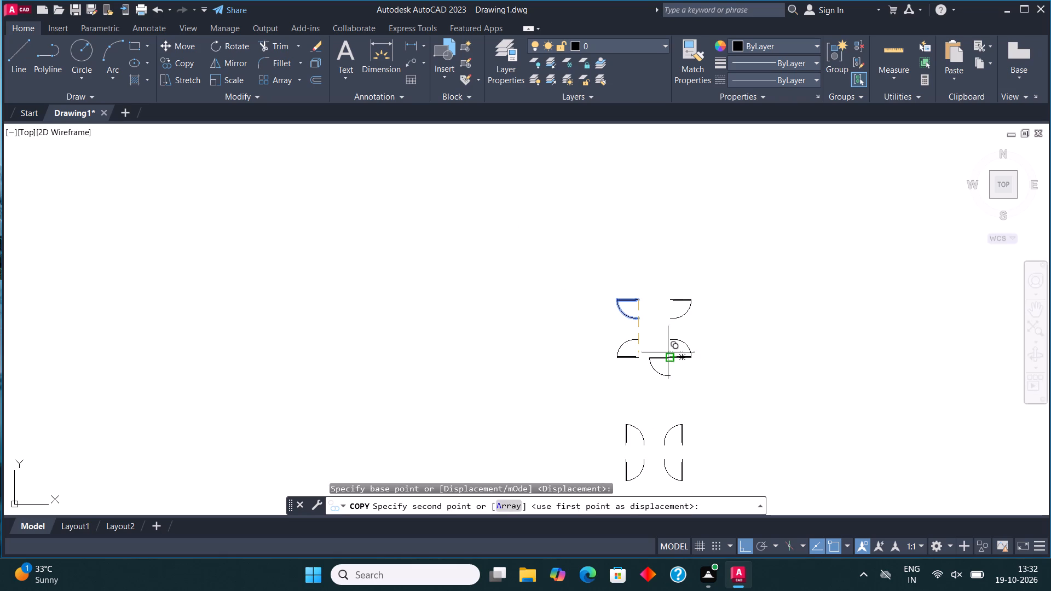
key(F8)
middle_drag(592, 331, 598, 160)
scroll(576, 230, down, 1)
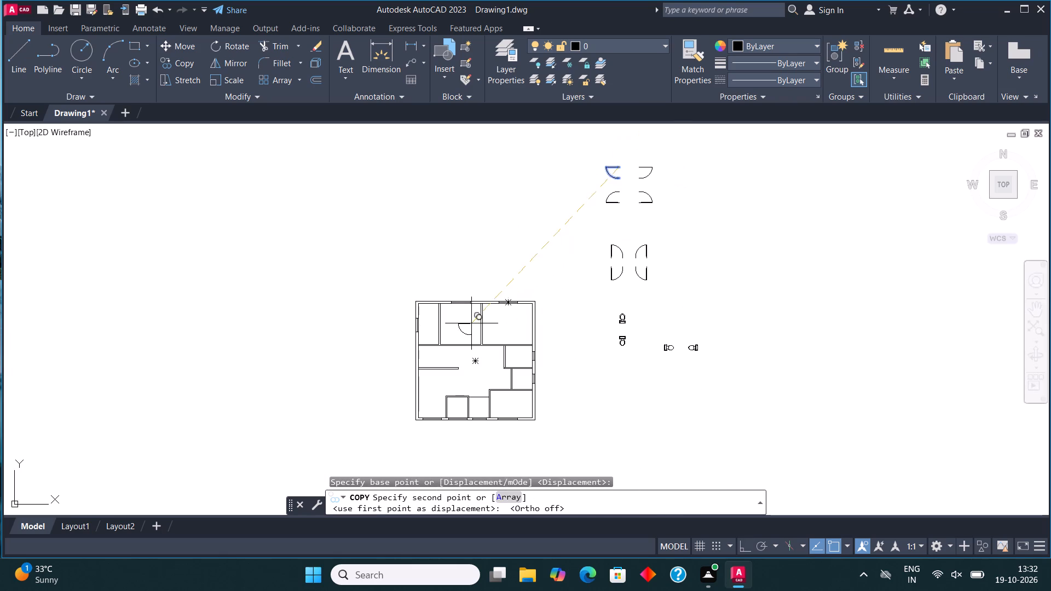
scroll(466, 320, up, 4)
scroll(374, 250, up, 2)
click(363, 251)
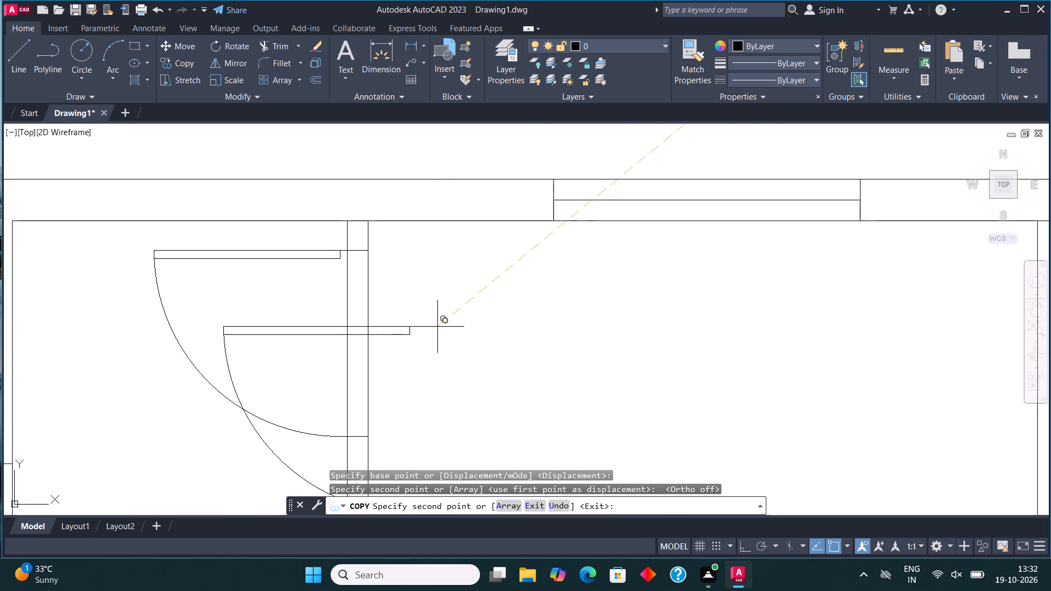
scroll(441, 392, down, 4)
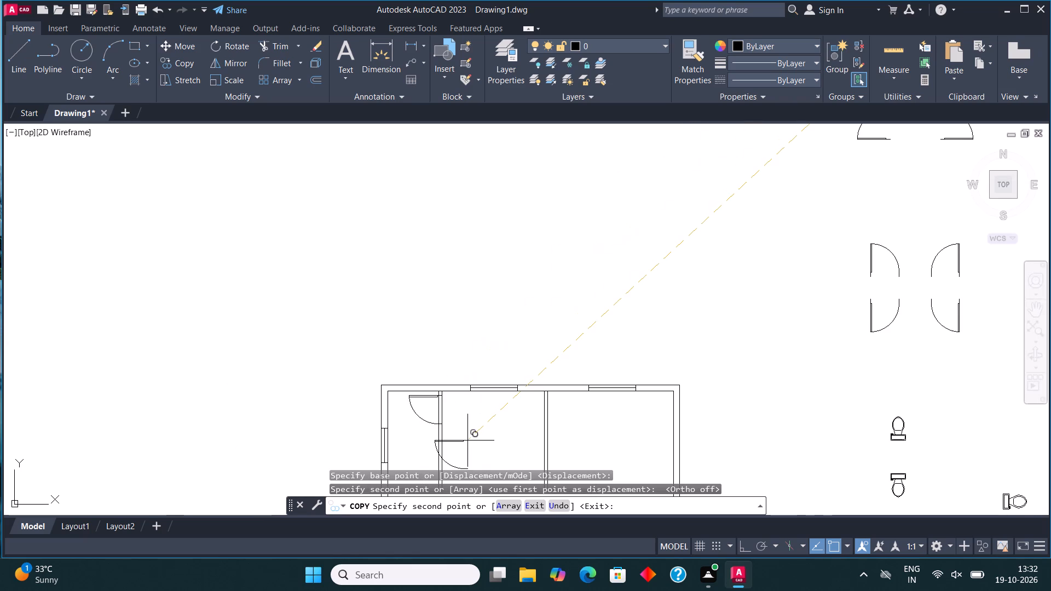
key(grave)
key(grave)
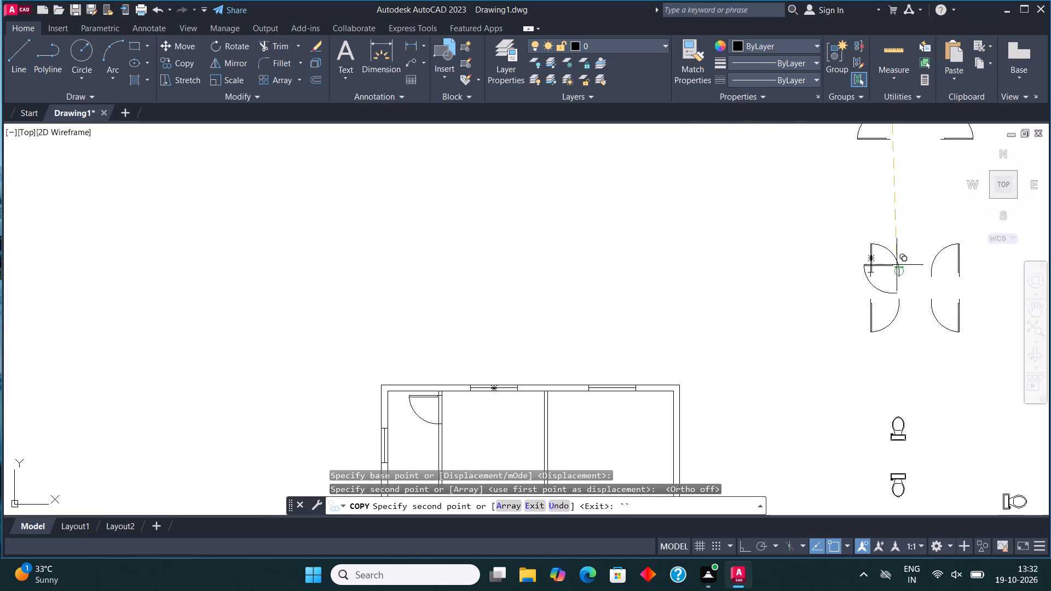
key(Escape)
Copy the upper-left vertical door onto the lower wall of the plan's upper-right room, just right of the partition, opening into that room.
drag(874, 266, 856, 257)
click(795, 243)
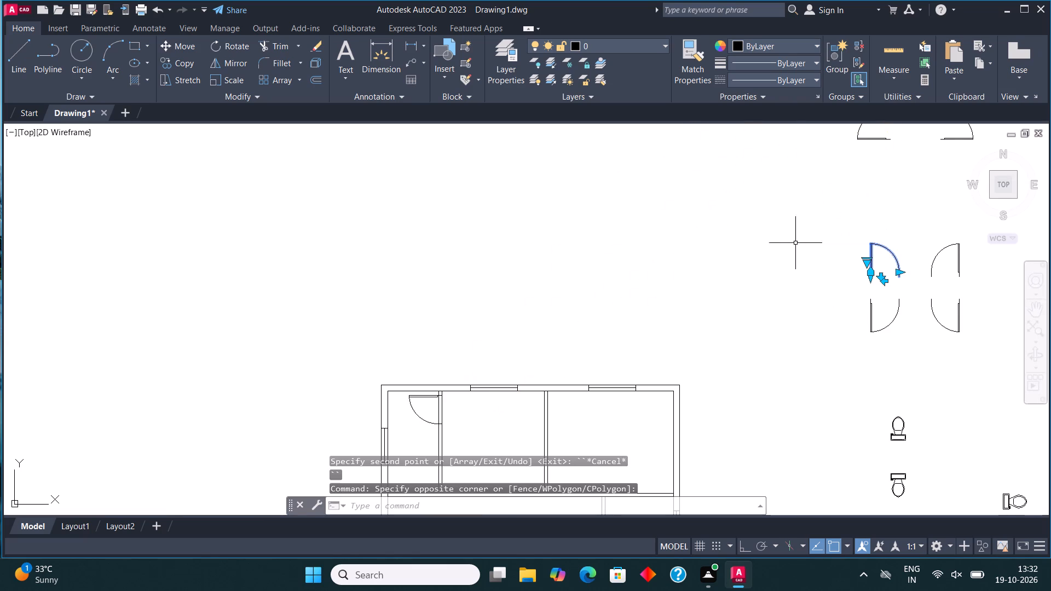
click(167, 64)
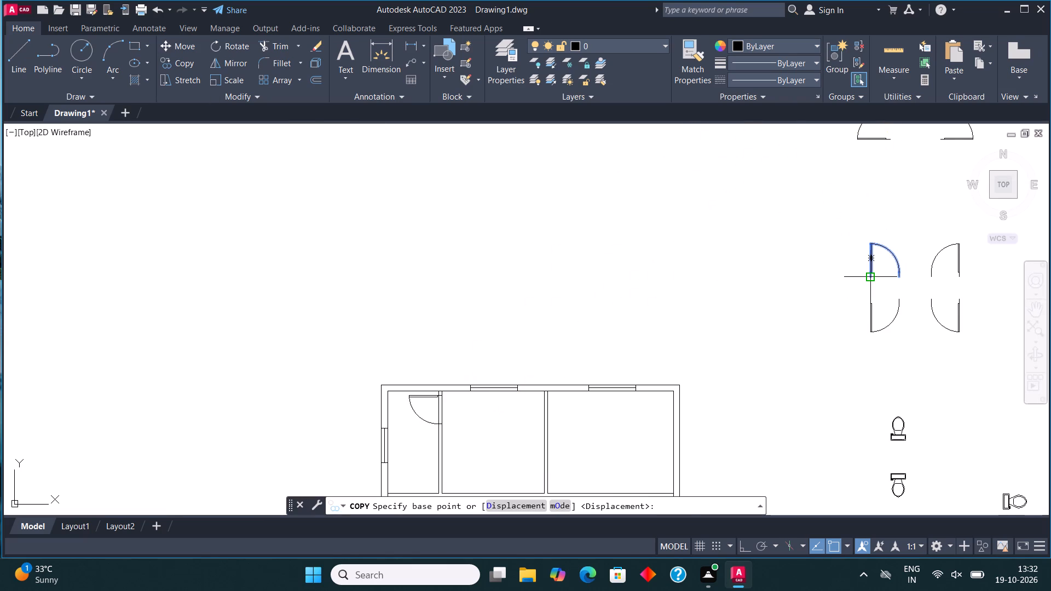
click(871, 279)
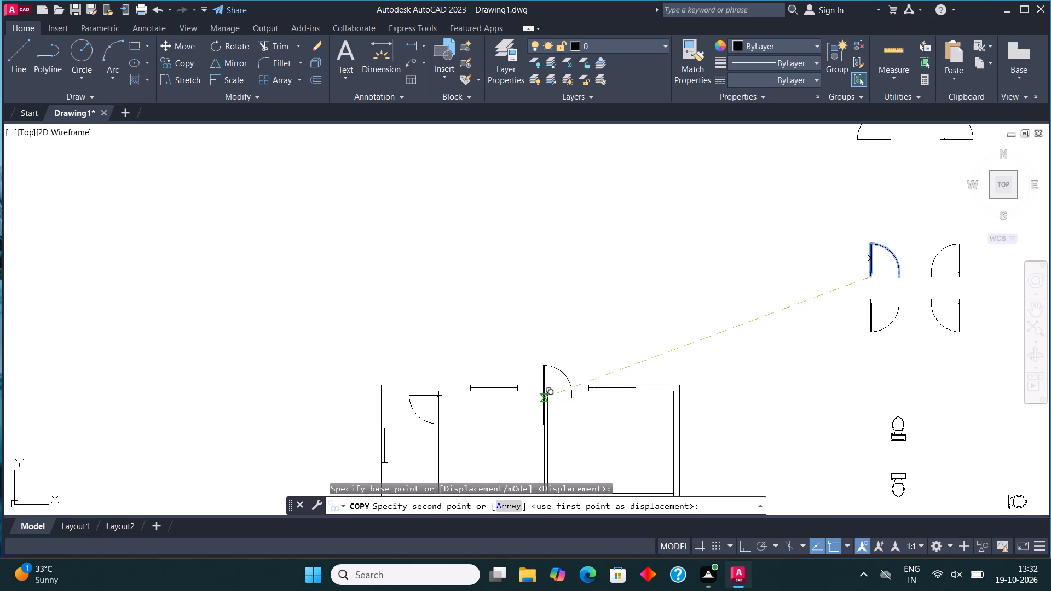
middle_drag(538, 393, 540, 217)
scroll(561, 326, up, 3)
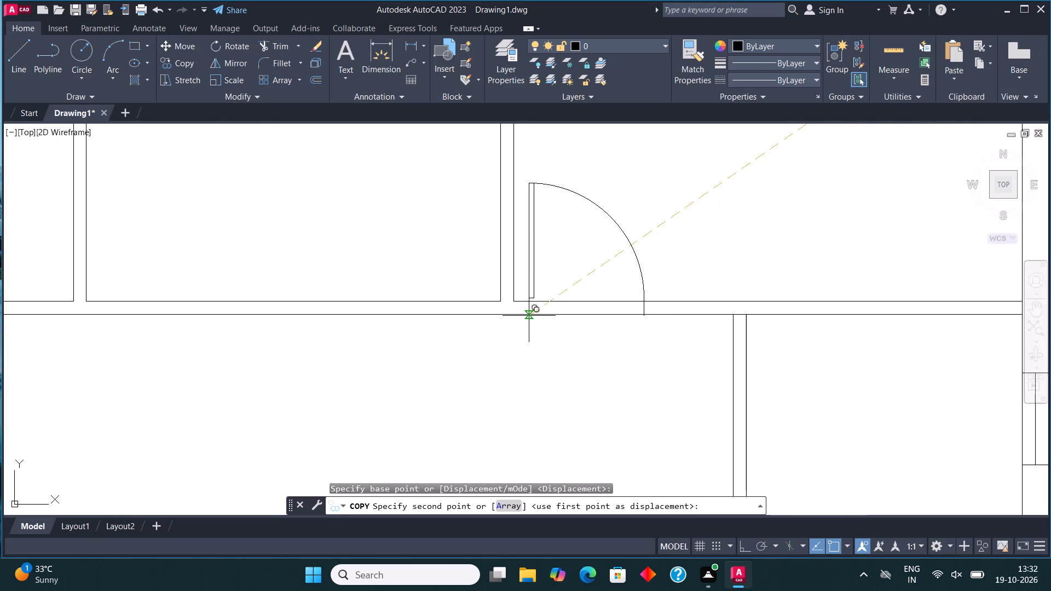
click(529, 316)
scroll(469, 384, down, 2)
key(Escape)
scroll(503, 378, down, 2)
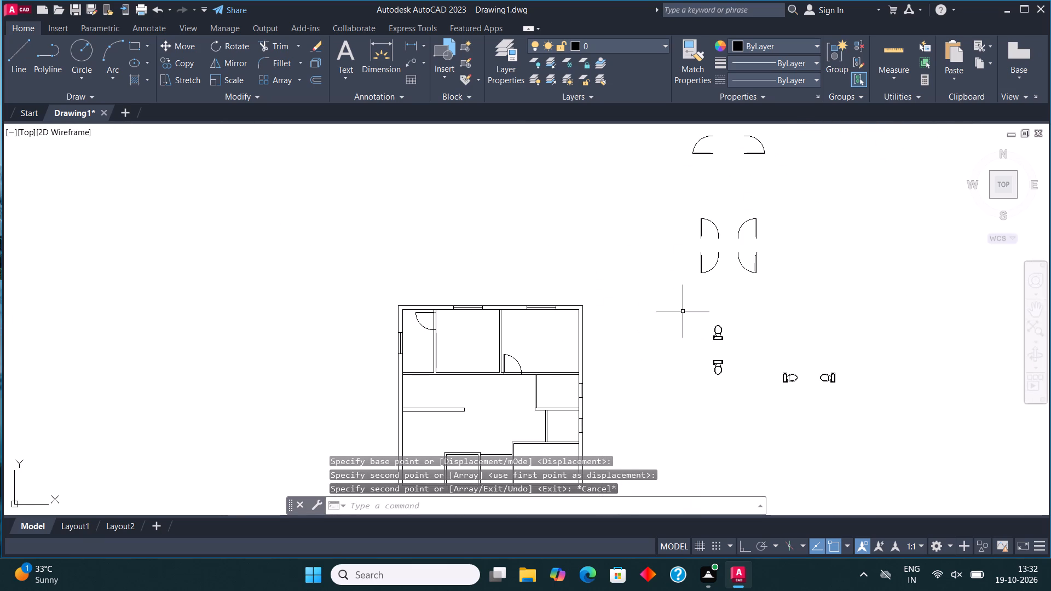
Copy the upper-right vertical door onto the lower wall of the plan's upper-middle room, just left of the partition, opening into that room.
click(757, 219)
click(180, 62)
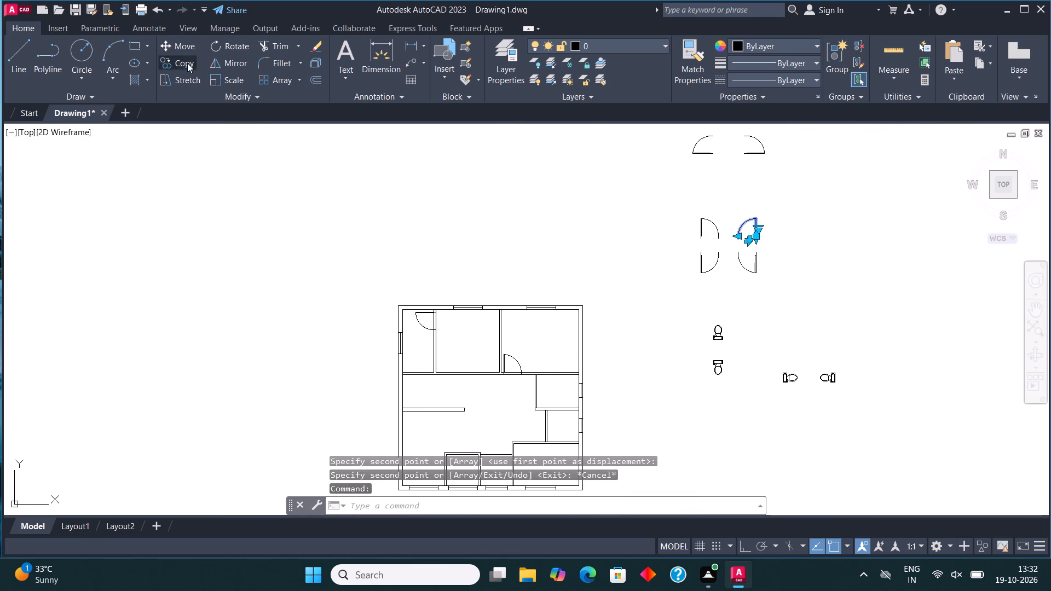
click(754, 244)
scroll(477, 375, up, 4)
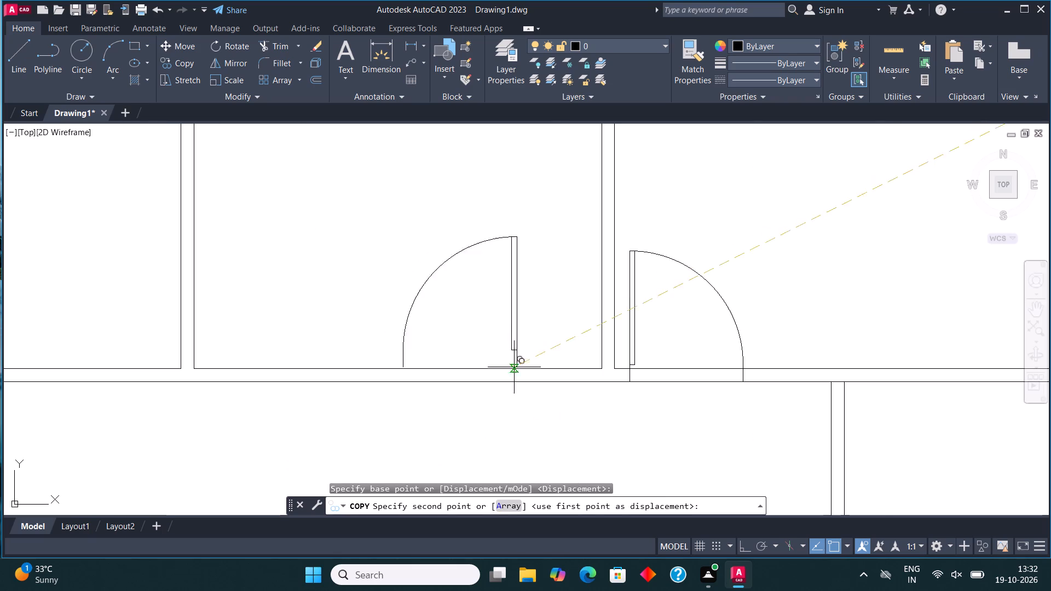
click(578, 383)
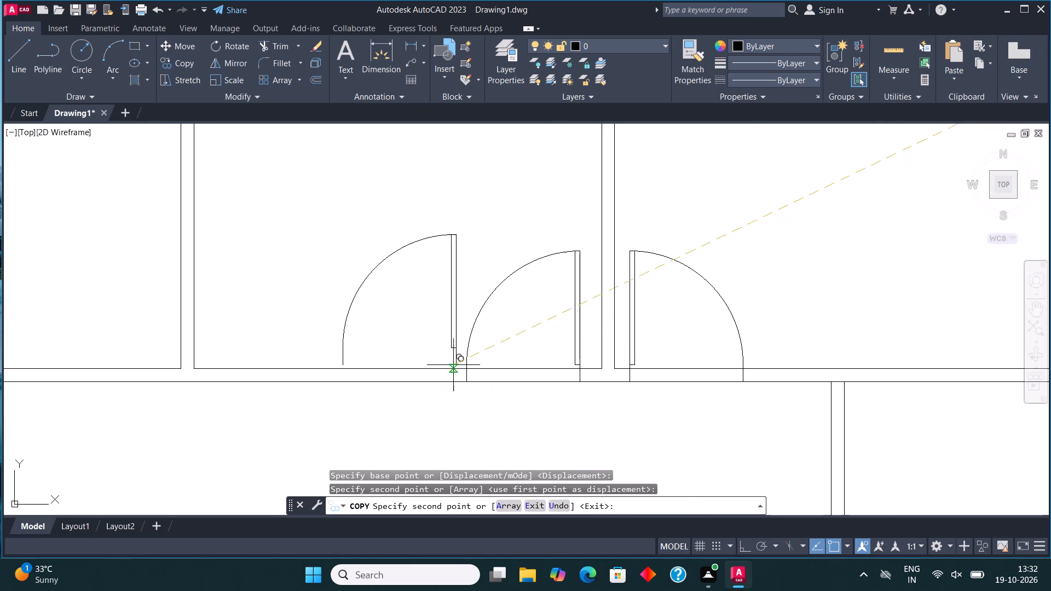
scroll(460, 377, down, 4)
key(Escape)
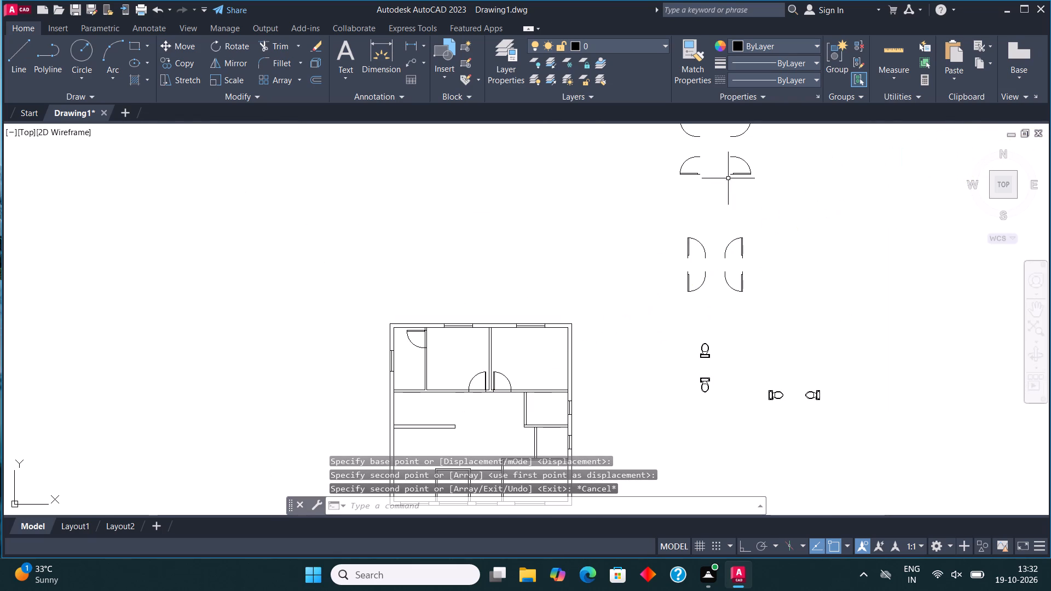
Copy the lower-right vertical door onto the top wall of the small room on the bottom outer wall, hinged near its right corner, opening inward.
middle_drag(732, 144, 726, 146)
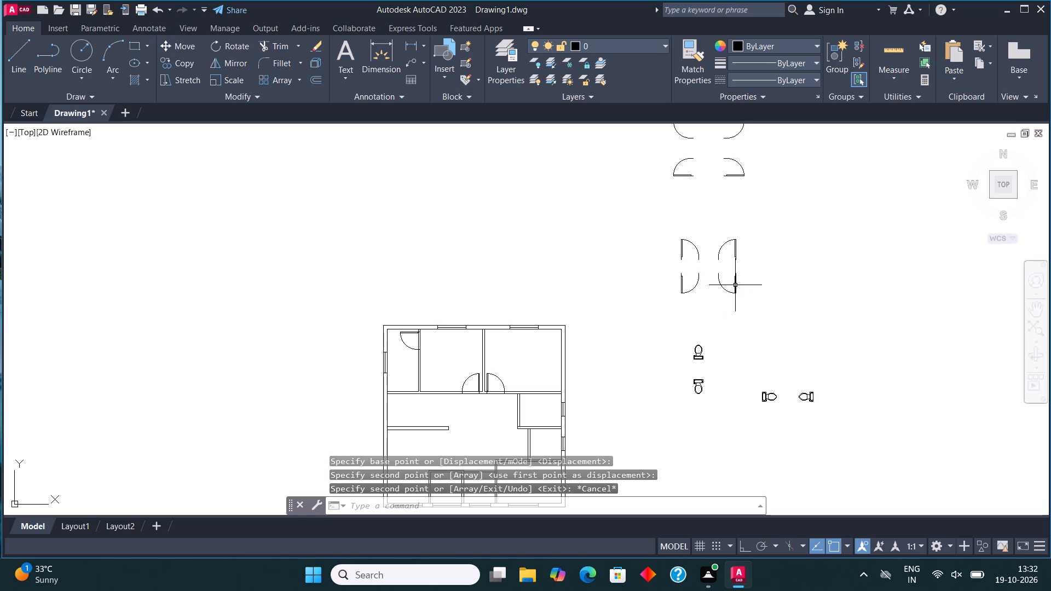
click(736, 285)
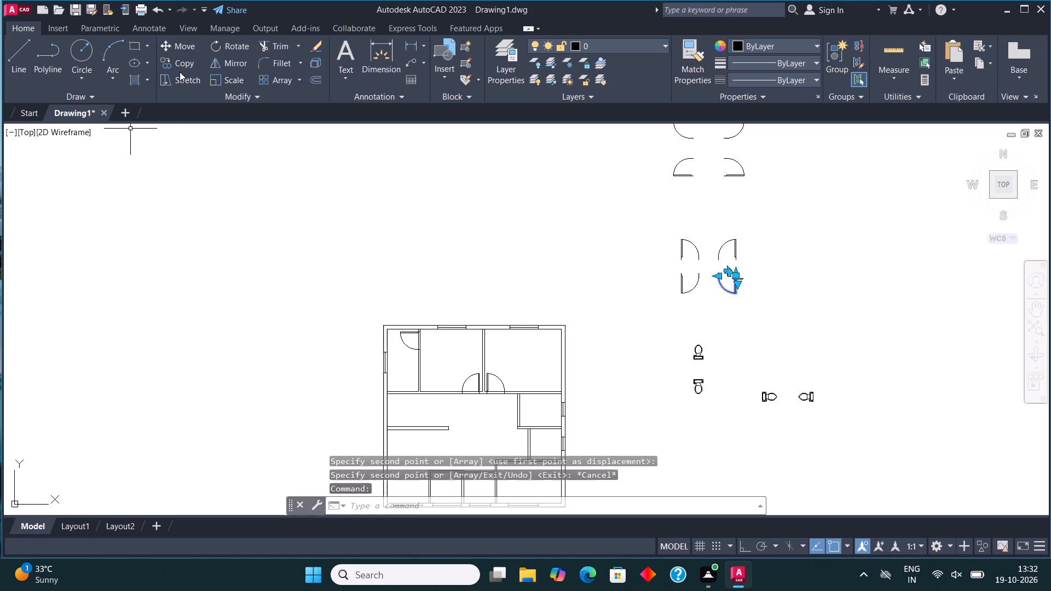
click(181, 59)
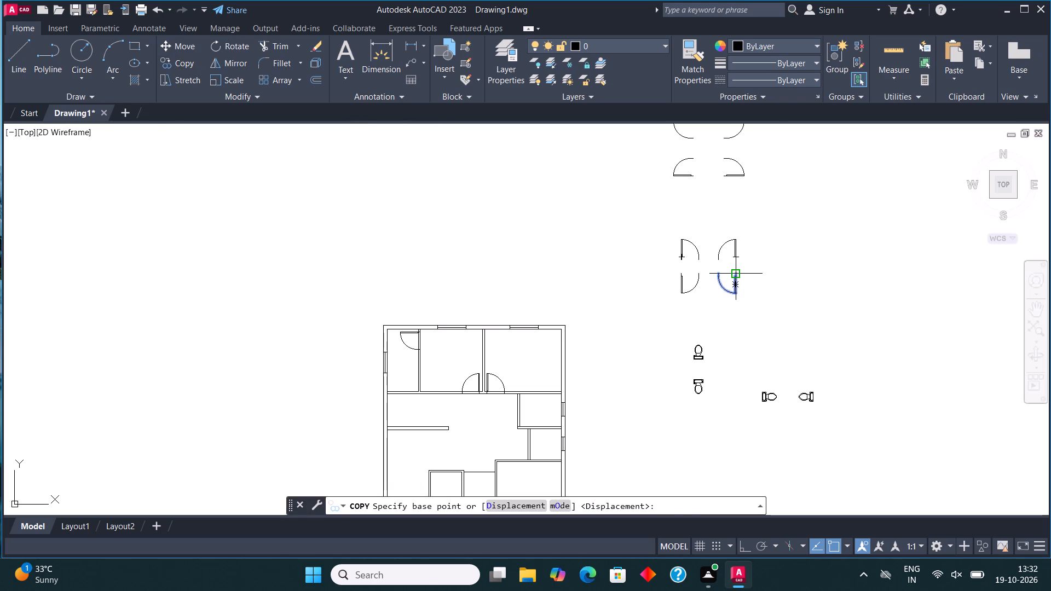
click(737, 273)
middle_drag(522, 376, 535, 292)
scroll(477, 397, up, 4)
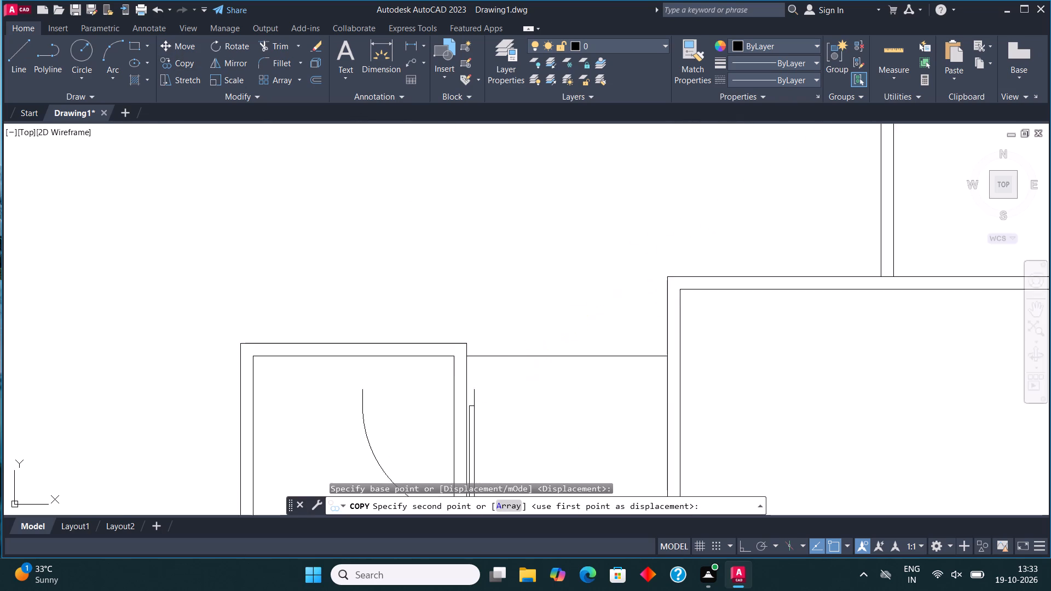
scroll(473, 386, up, 1)
click(431, 322)
scroll(577, 285, down, 4)
key(Escape)
Scale the small bottom room's door down freehand by roughly a quarter, based at its hinge-side end on the room's top wall.
scroll(553, 321, up, 2)
drag(515, 331, 497, 335)
click(467, 346)
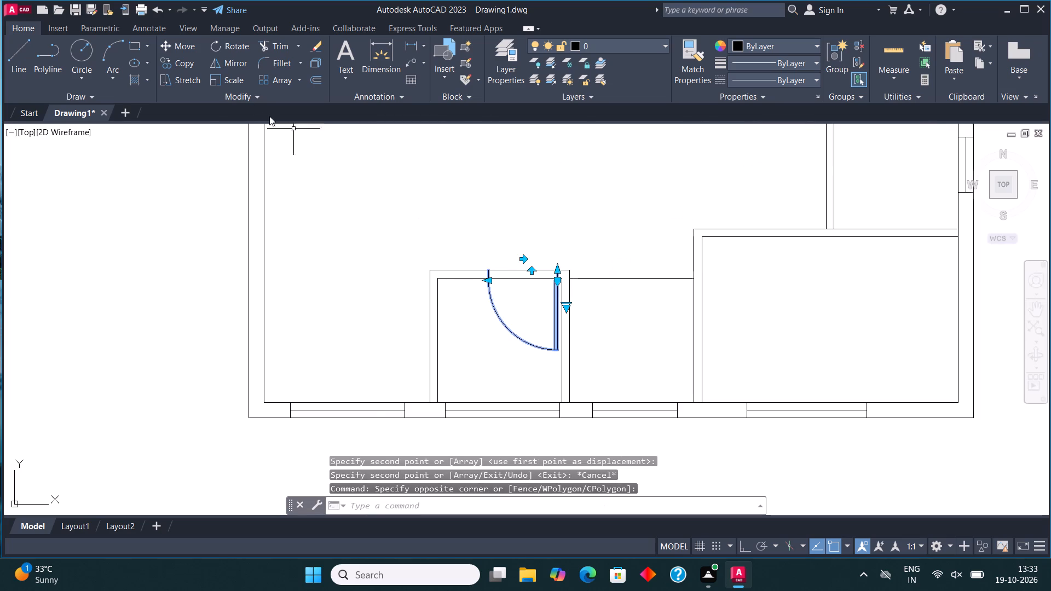
click(229, 77)
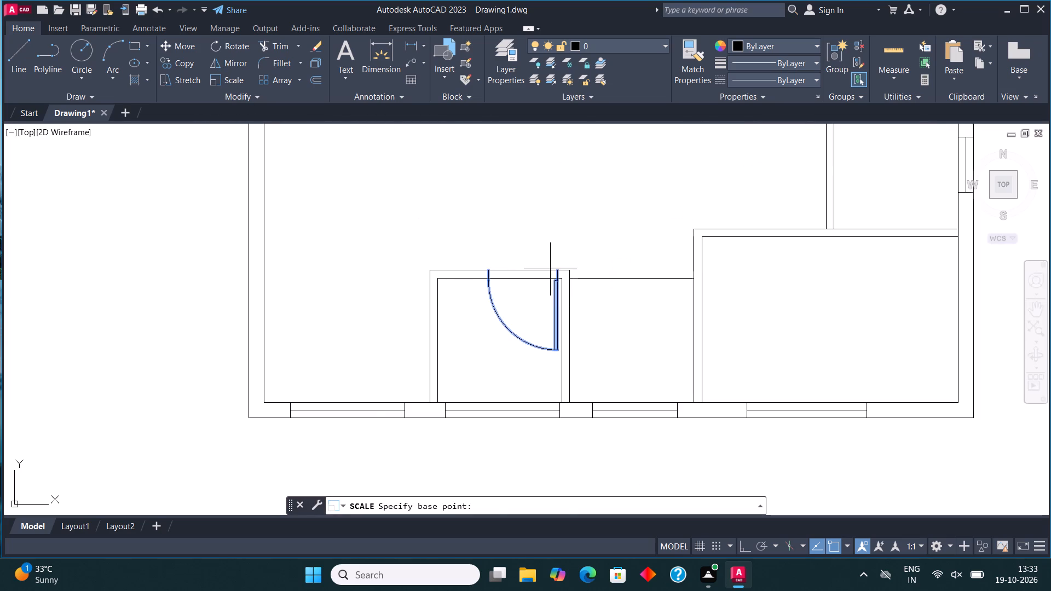
click(557, 270)
click(545, 296)
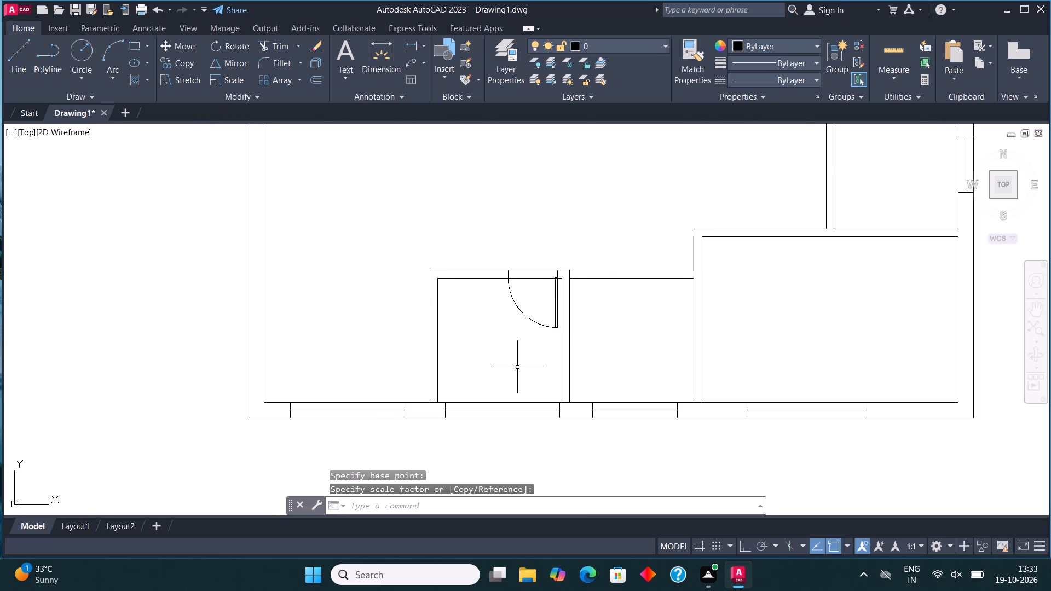
Copy the upper-right vertical door onto the bottom outer wall near the plan's lower-right corner, opening into the lower-right room.
scroll(477, 361, down, 5)
scroll(583, 279, up, 3)
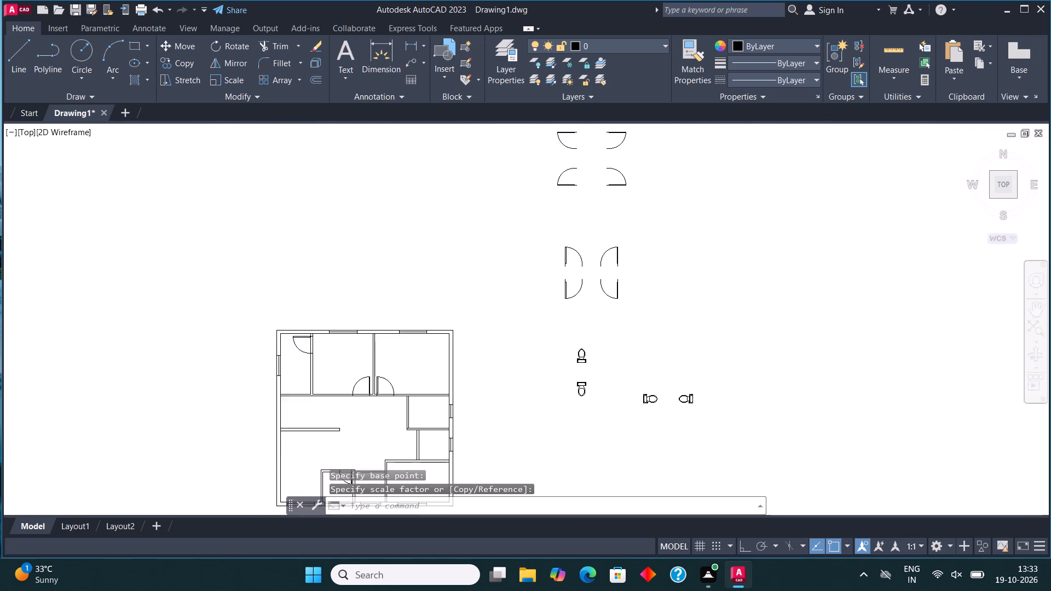
scroll(583, 279, up, 2)
drag(671, 214, 656, 205)
click(614, 182)
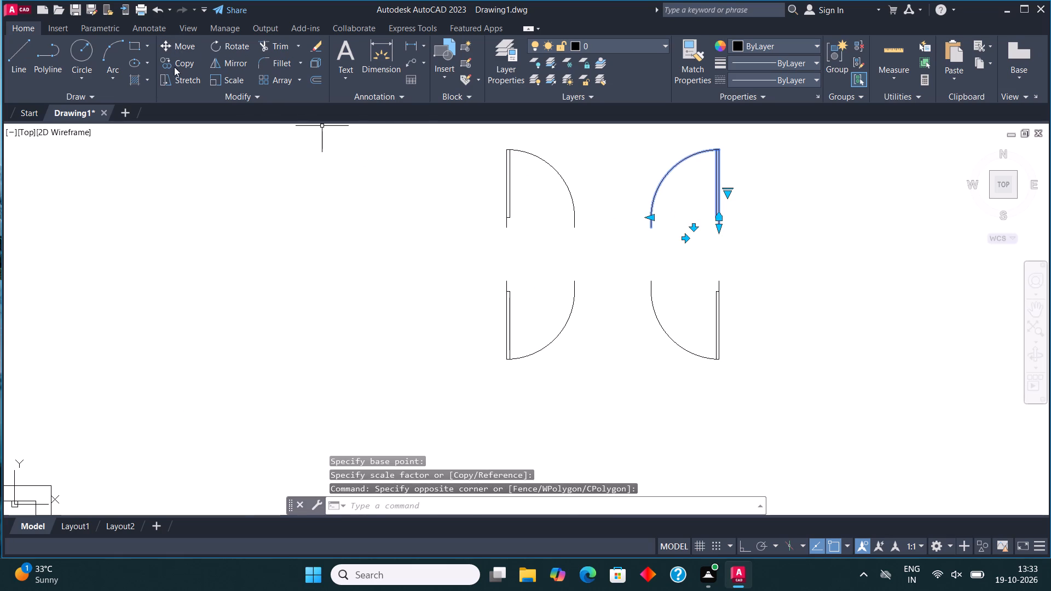
click(176, 67)
click(719, 228)
scroll(752, 207, down, 1)
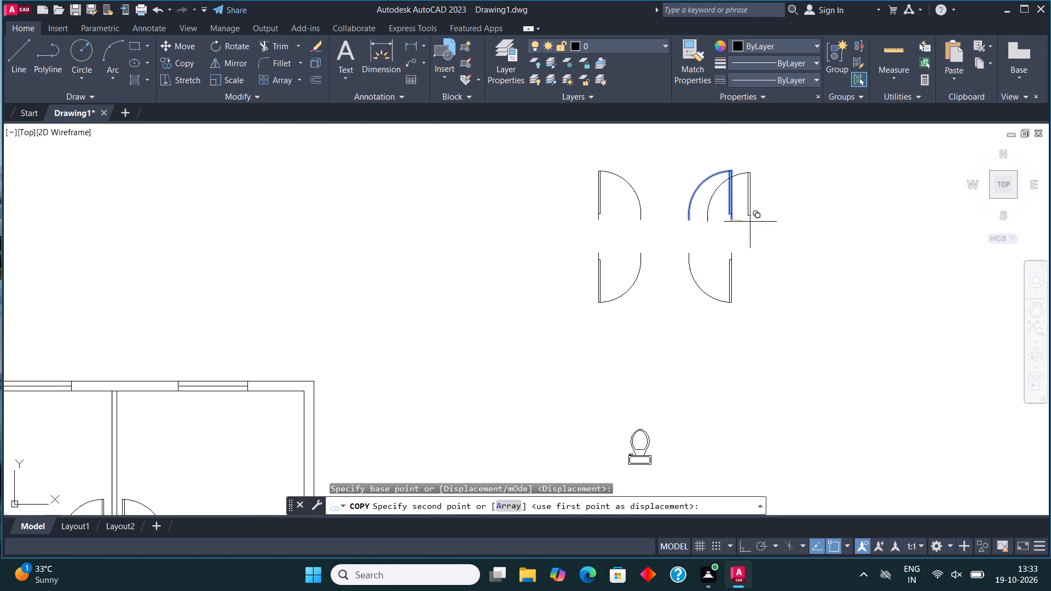
scroll(725, 282, down, 2)
middle_drag(637, 445, 643, 289)
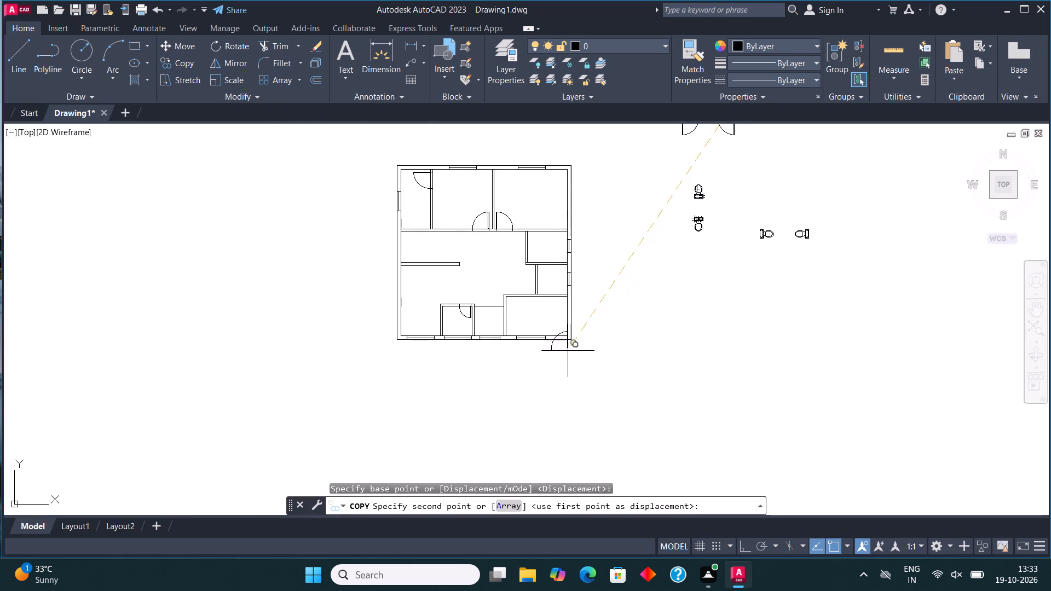
scroll(568, 334, up, 5)
click(529, 411)
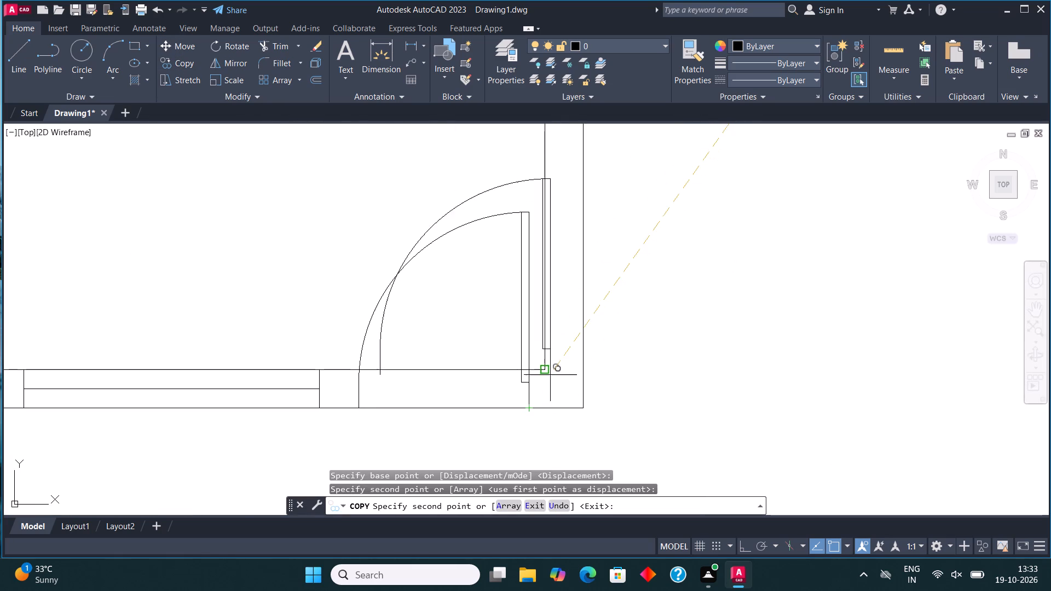
scroll(537, 403, down, 6)
key(Escape)
Copy the upper-right horizontal door onto the left wall of the lower small right-side room, just below its top wall, opening inward.
middle_drag(538, 396, 531, 379)
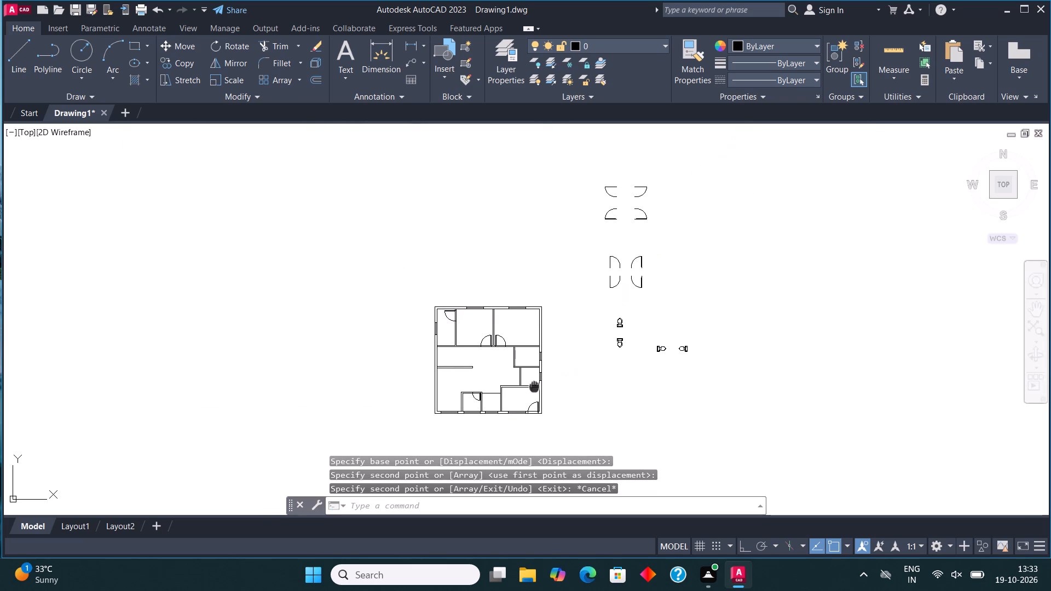
middle_drag(531, 379, 471, 399)
scroll(579, 192, up, 4)
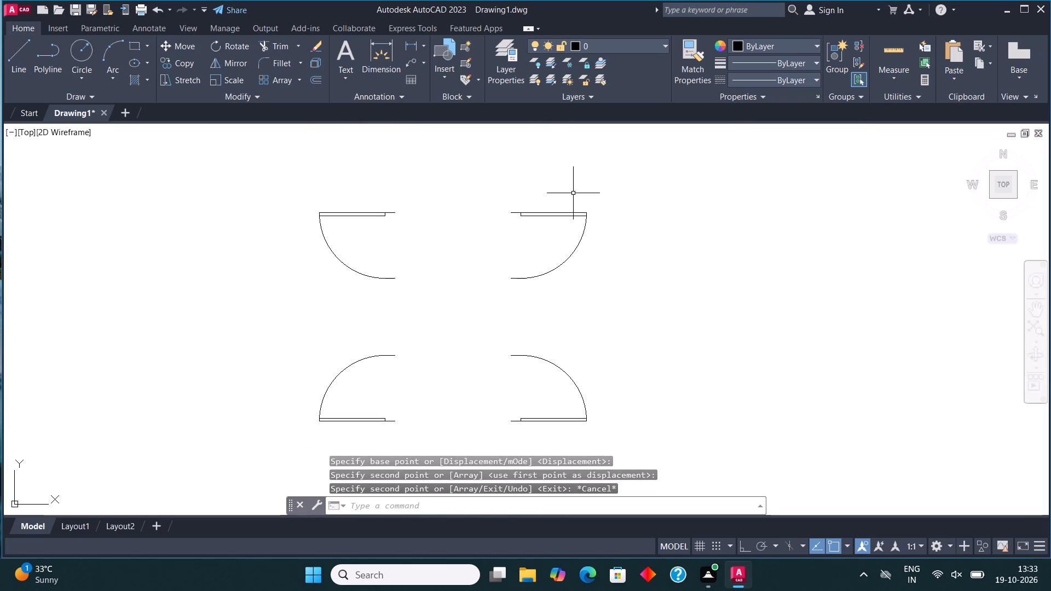
drag(570, 194, 540, 214)
click(498, 250)
click(173, 63)
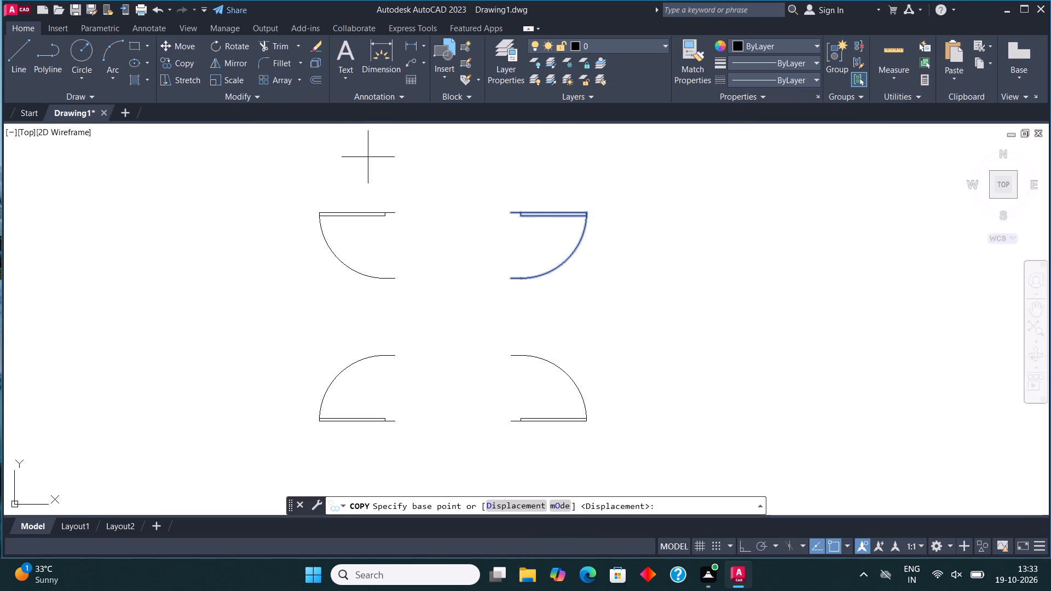
click(509, 216)
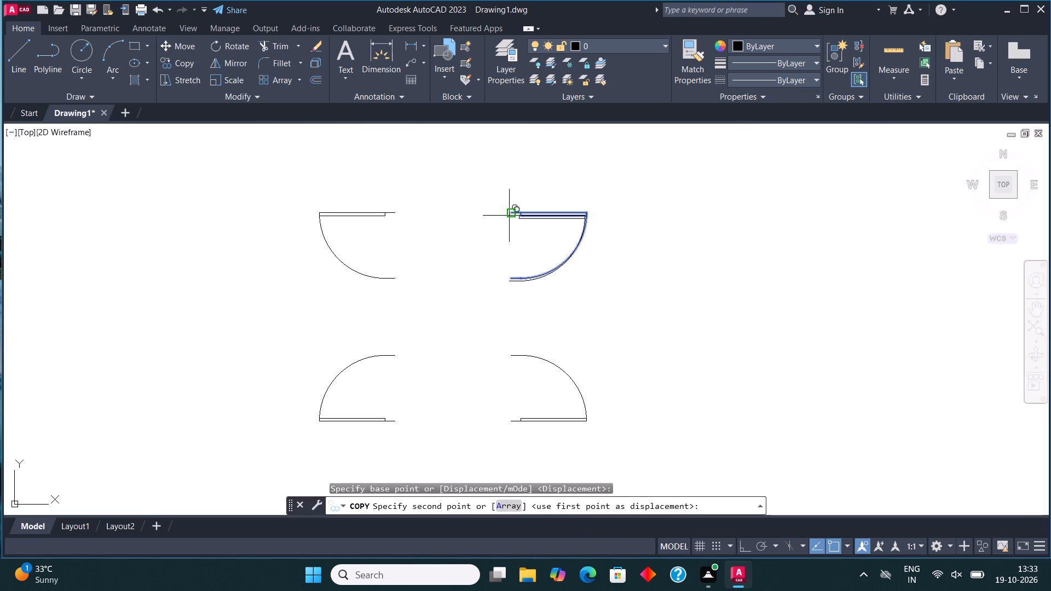
scroll(639, 192, down, 4)
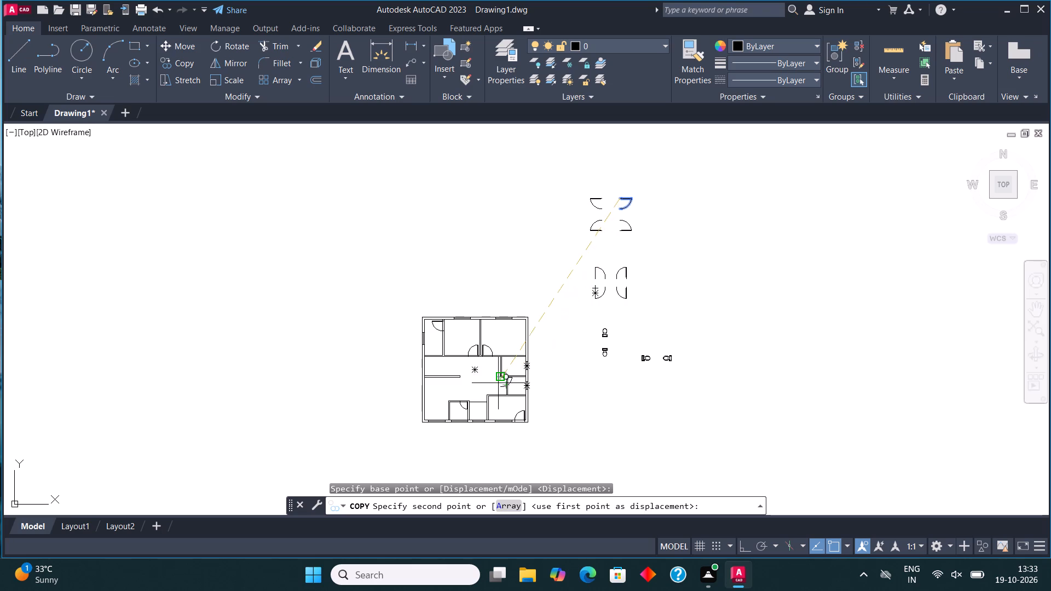
scroll(503, 393, up, 4)
scroll(516, 309, up, 2)
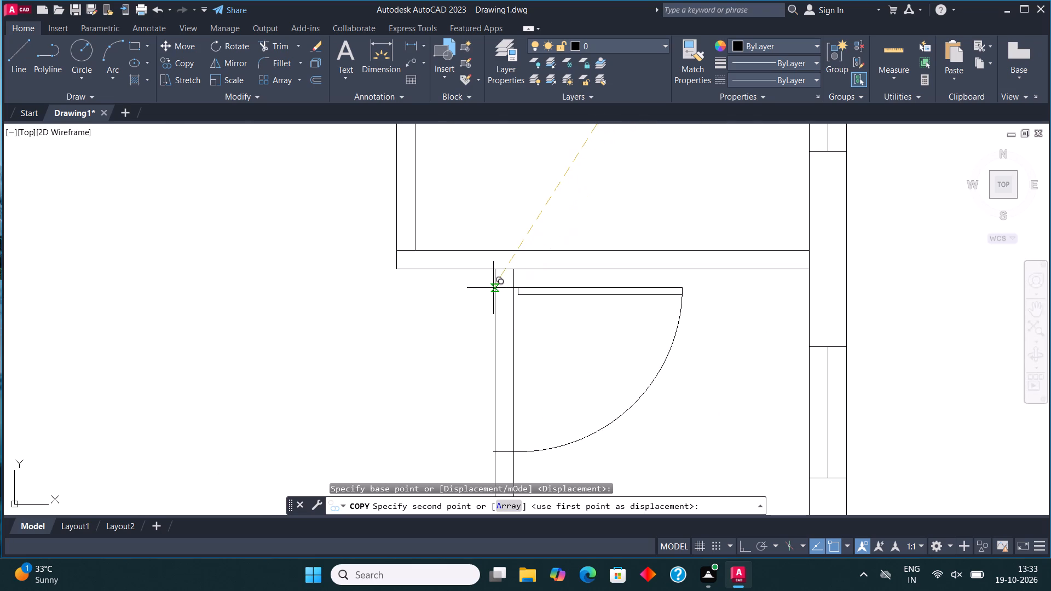
click(493, 288)
key(Escape)
Scale the lower small right-side room's door down freehand to a little over half its size, based at its hinge-side end on the wall.
click(535, 293)
click(527, 282)
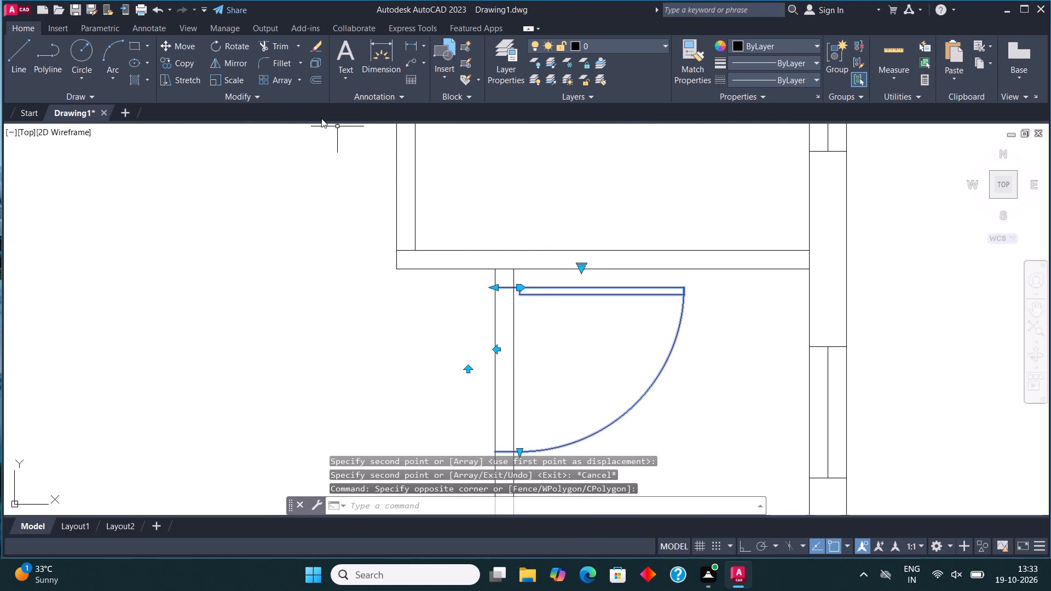
click(232, 79)
click(495, 287)
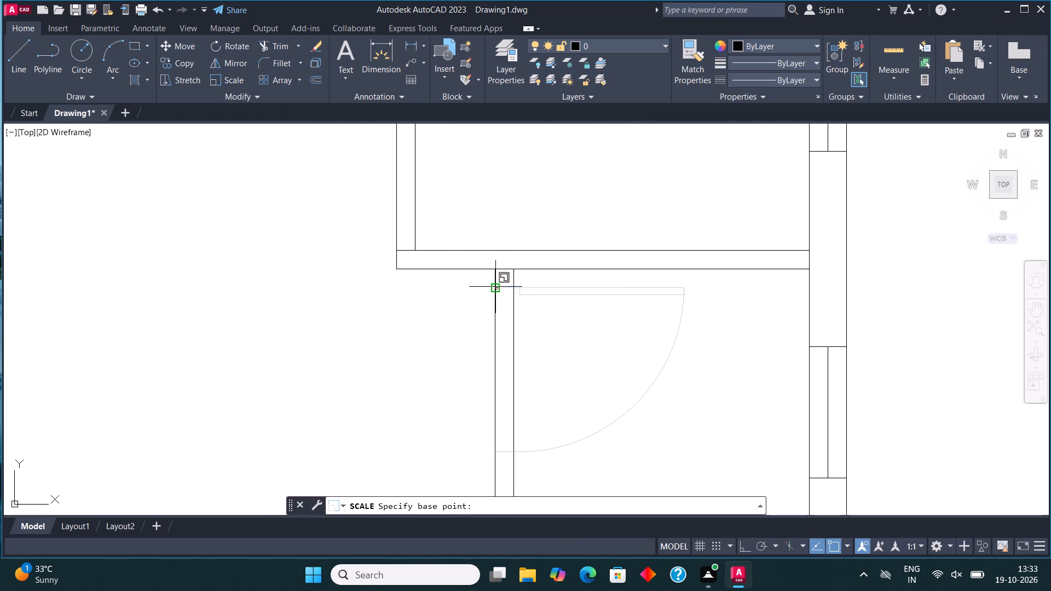
click(546, 291)
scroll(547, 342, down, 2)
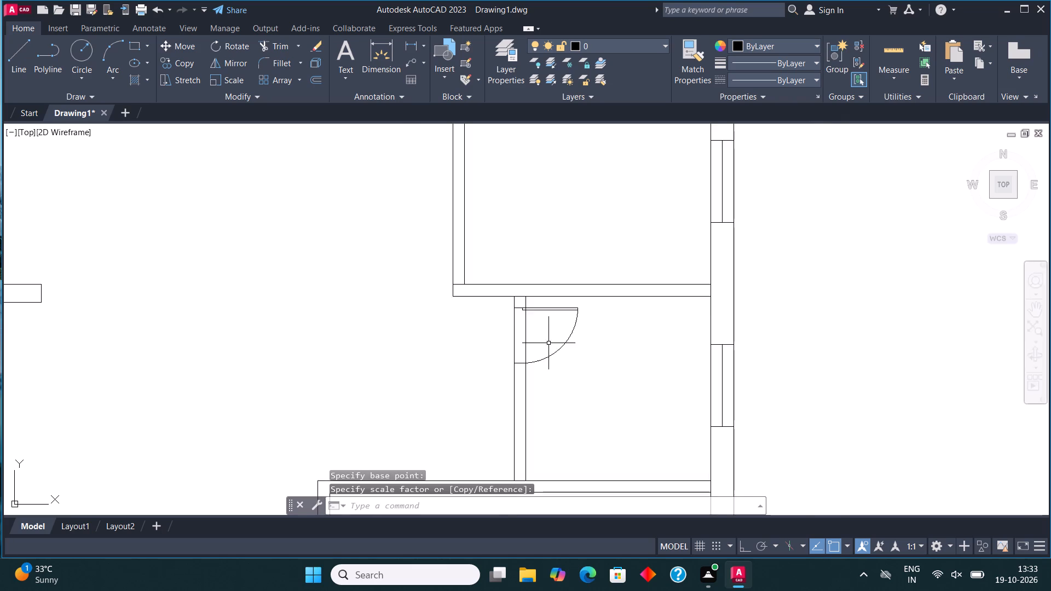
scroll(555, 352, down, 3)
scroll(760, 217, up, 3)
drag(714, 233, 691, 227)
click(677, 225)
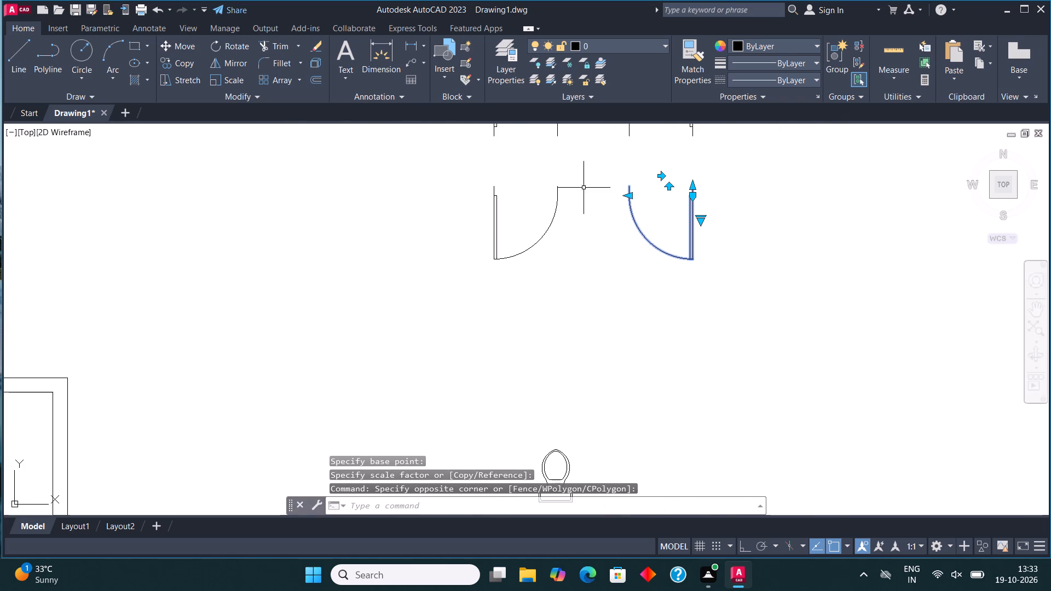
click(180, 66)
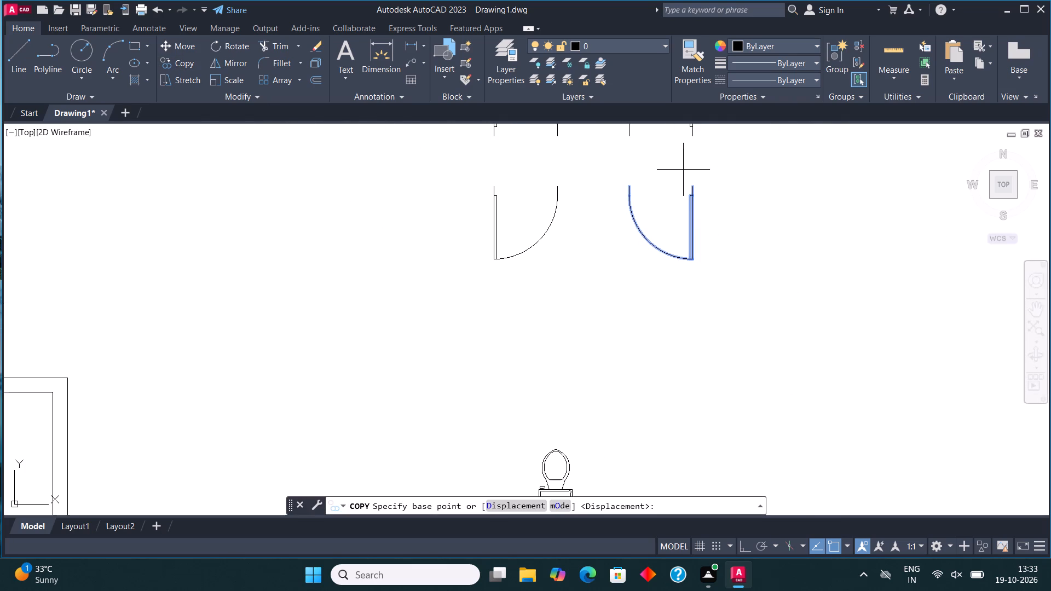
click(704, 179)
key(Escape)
Copy the lower-right vertical door onto the top wall of the upper small right-side room, beside the outer wall, opening inward.
drag(700, 212, 663, 204)
click(655, 194)
click(187, 64)
click(692, 186)
scroll(783, 173, down, 4)
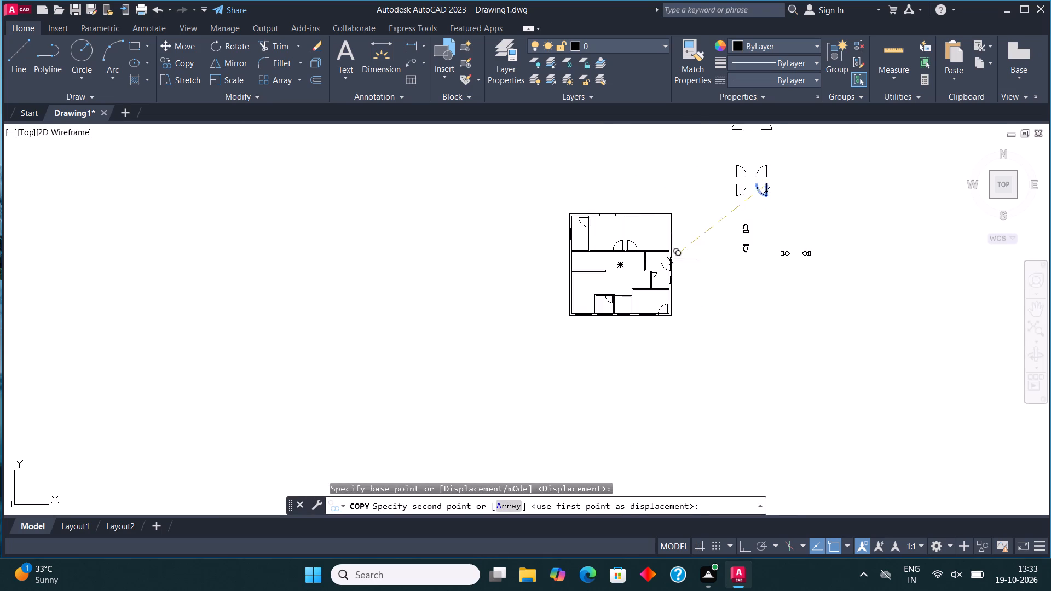
scroll(661, 258, up, 3)
middle_drag(670, 249, 555, 266)
scroll(571, 247, up, 3)
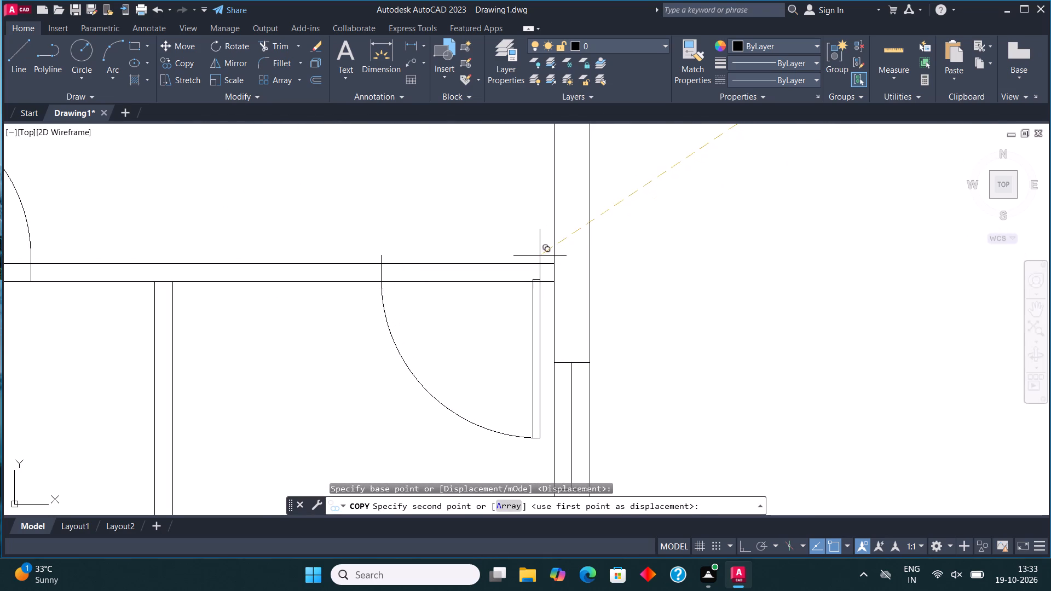
click(535, 265)
key(Escape)
Scale the upper small right-side room's door down freehand to a little over half its size, based at its hinge-side end on the wall.
click(535, 295)
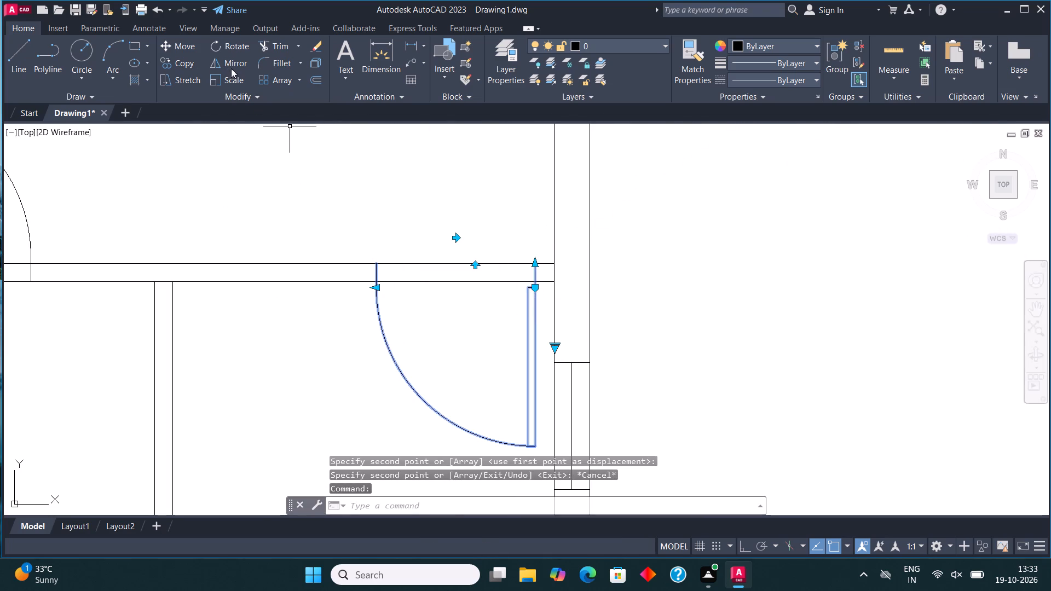
click(234, 80)
click(537, 269)
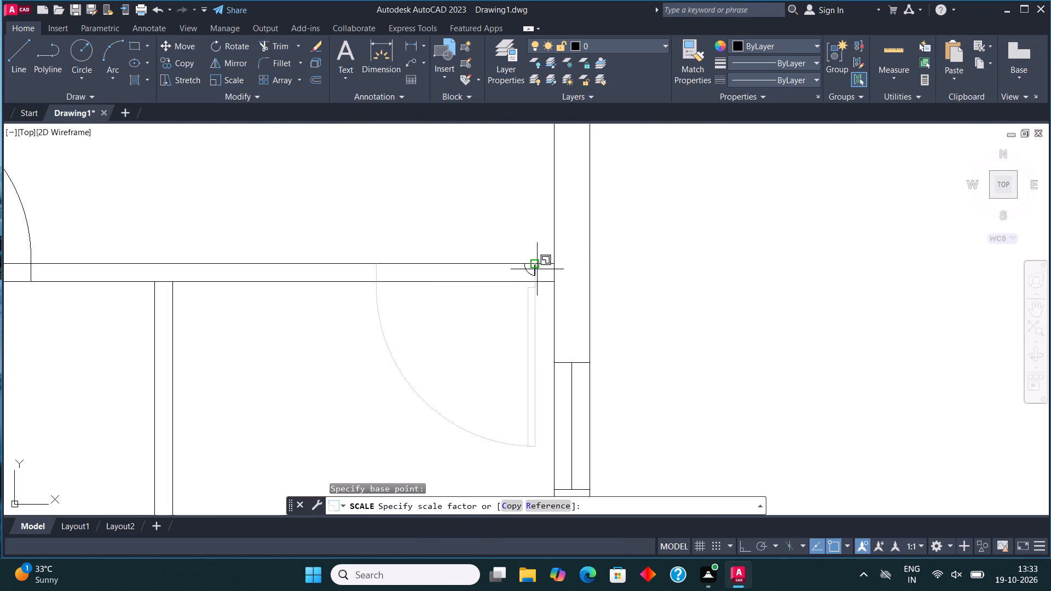
click(516, 312)
Trim the wall lines across the door openings of the upper-left toilet, both upper bedrooms and the upper small right-side room.
scroll(537, 294, down, 5)
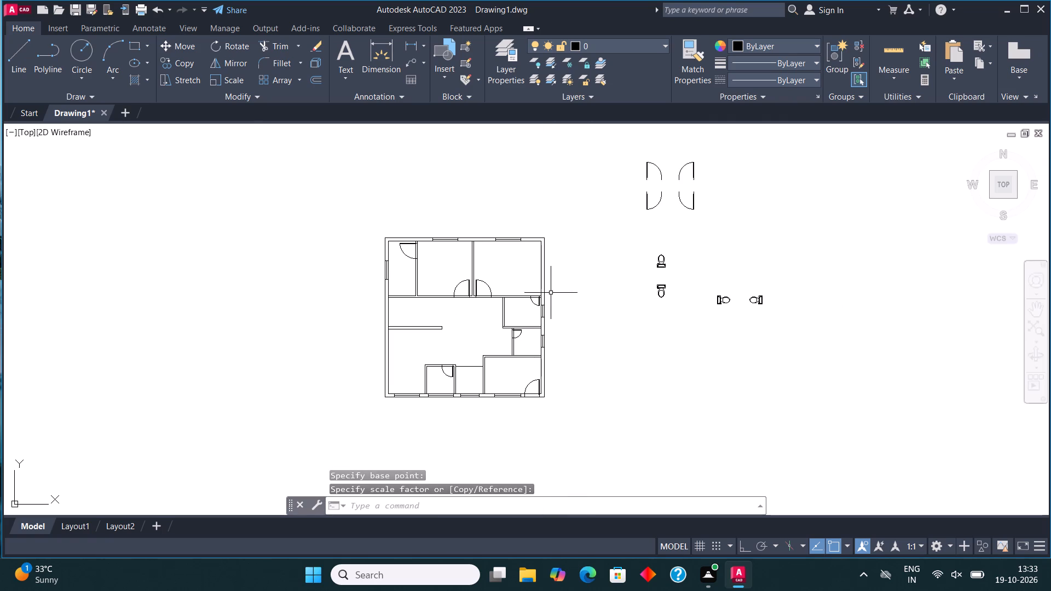
scroll(401, 246, up, 3)
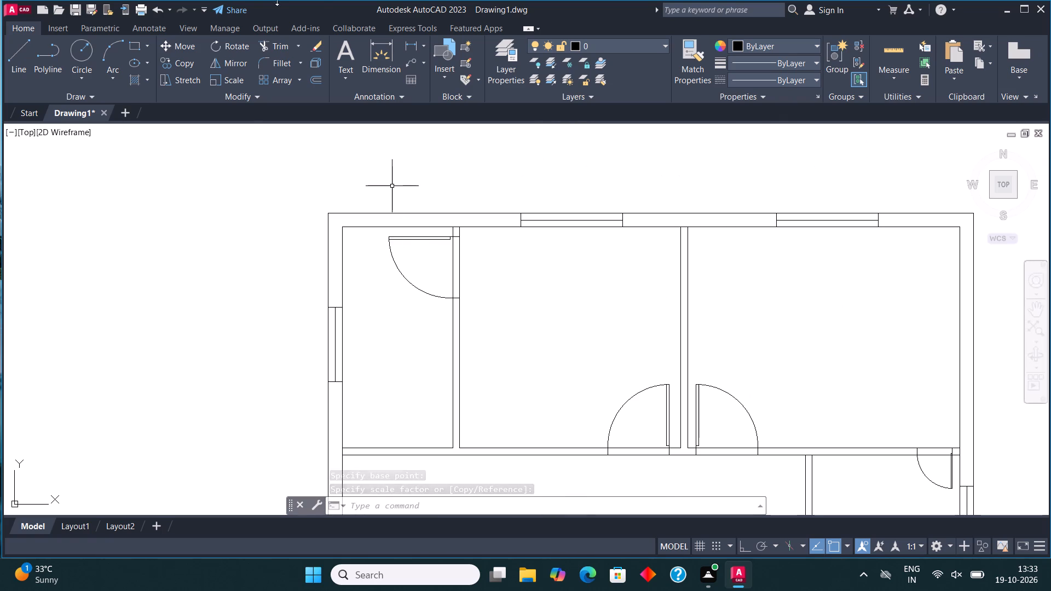
click(278, 44)
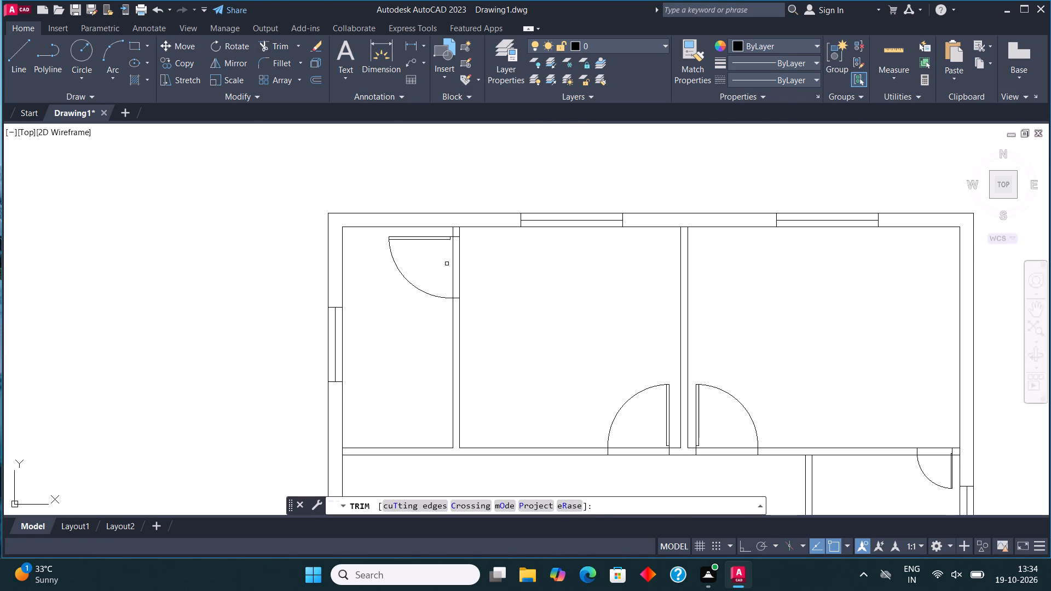
drag(443, 264, 535, 273)
scroll(580, 351, down, 3)
scroll(599, 397, up, 2)
drag(587, 344, 588, 338)
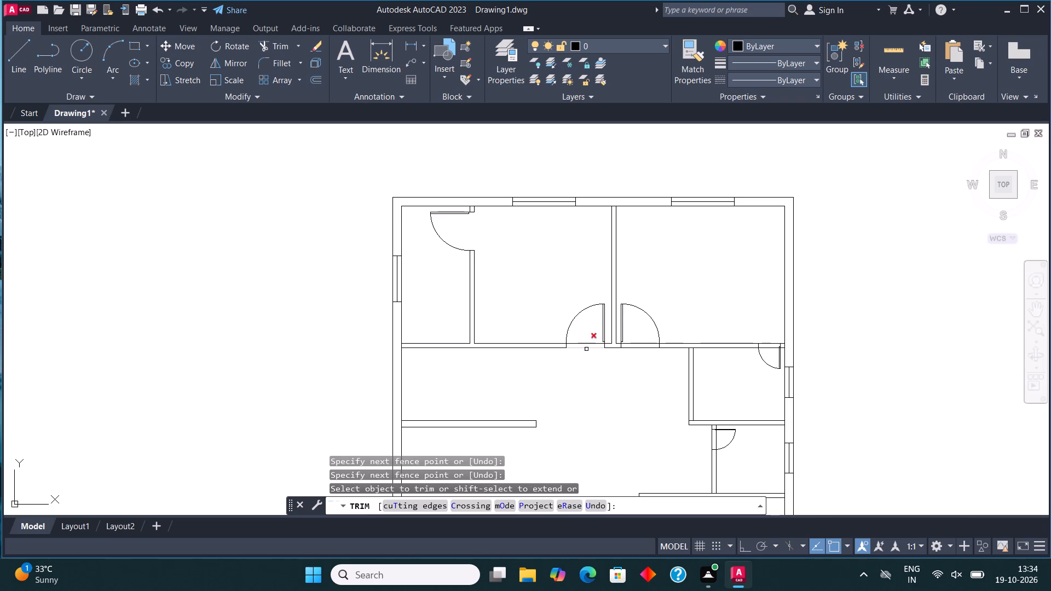
drag(588, 338, 593, 323)
click(593, 322)
click(579, 379)
click(642, 326)
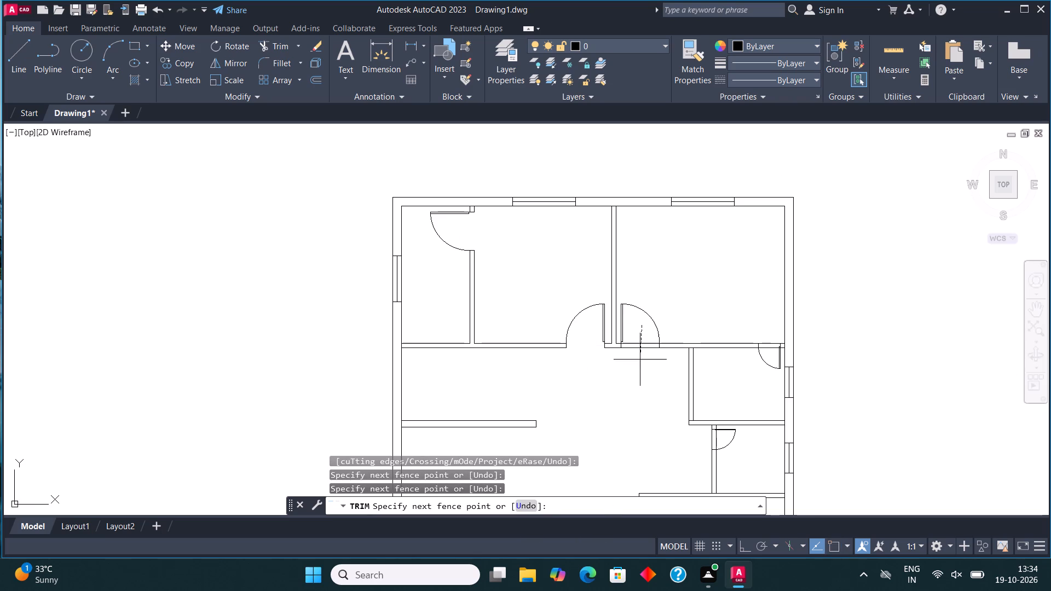
click(638, 375)
click(768, 359)
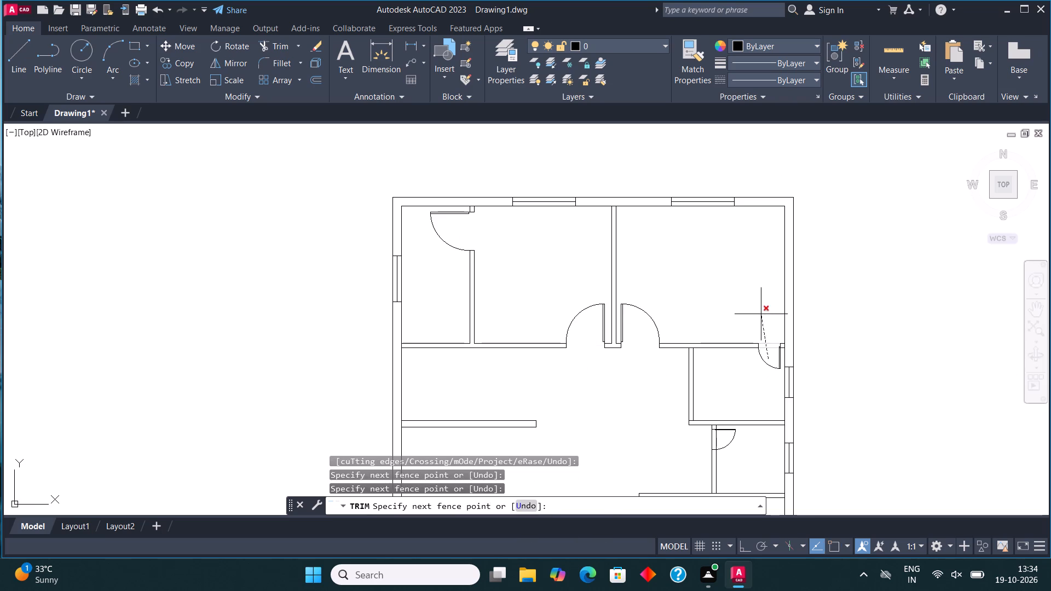
click(758, 314)
Trim the wall lines across the door openings of the lower small right-side room, bottom-middle room and bottom-right room's outer wall.
scroll(670, 301, down, 2)
scroll(679, 372, up, 4)
drag(742, 280, 681, 279)
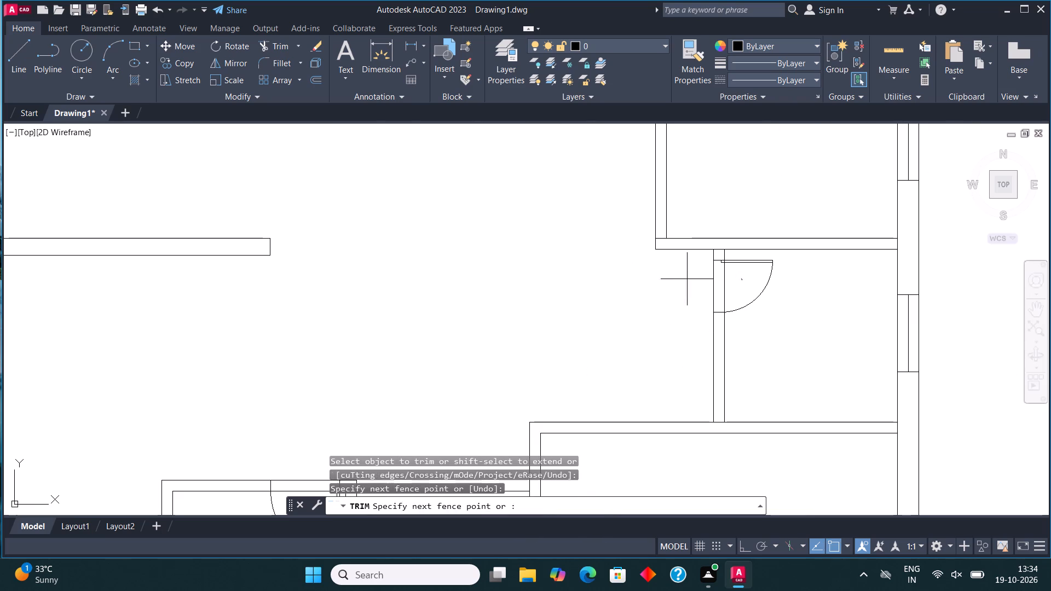
drag(681, 279, 670, 279)
scroll(665, 253, down, 4)
scroll(598, 305, up, 4)
drag(656, 250, 665, 197)
scroll(495, 354, down, 4)
scroll(597, 382, up, 3)
drag(619, 304, 601, 384)
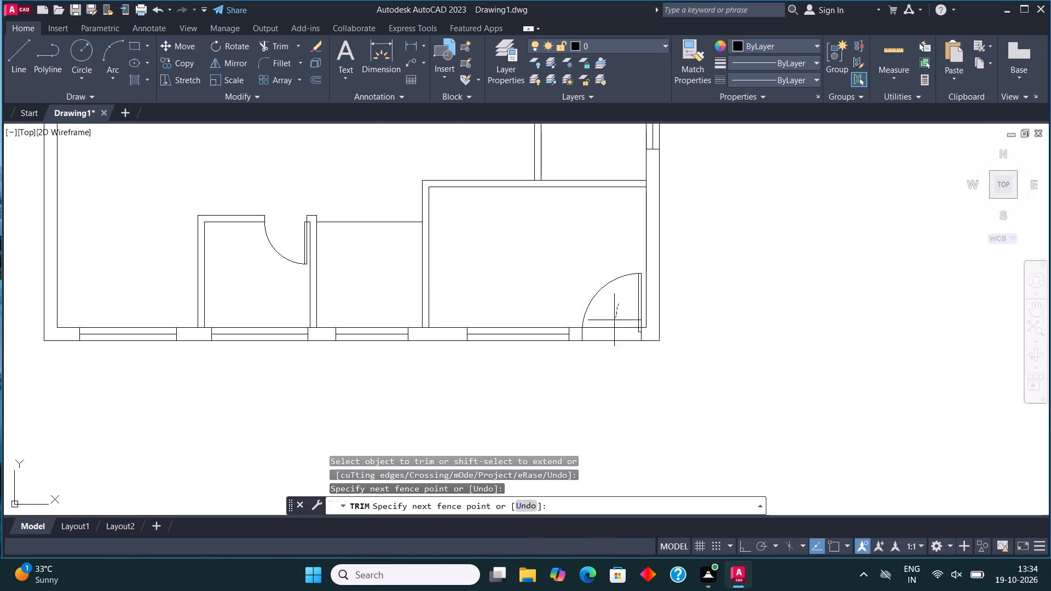
drag(601, 384, 600, 416)
scroll(560, 418, down, 2)
key(Escape)
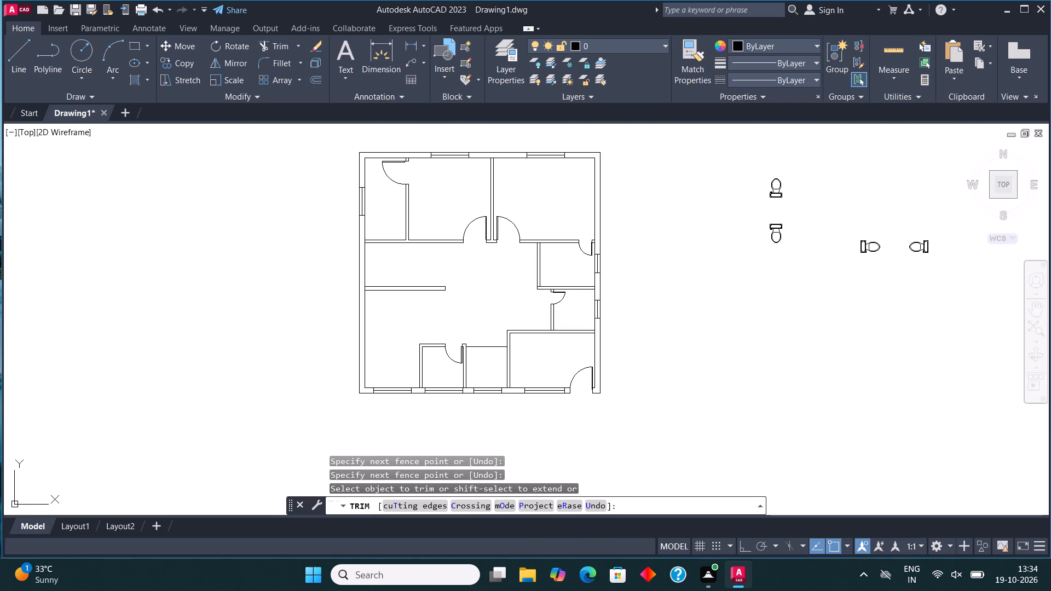
Copy the left-facing toilet block into the upper-left toilet room, with its tank against the right partition below the door.
middle_drag(522, 363, 523, 392)
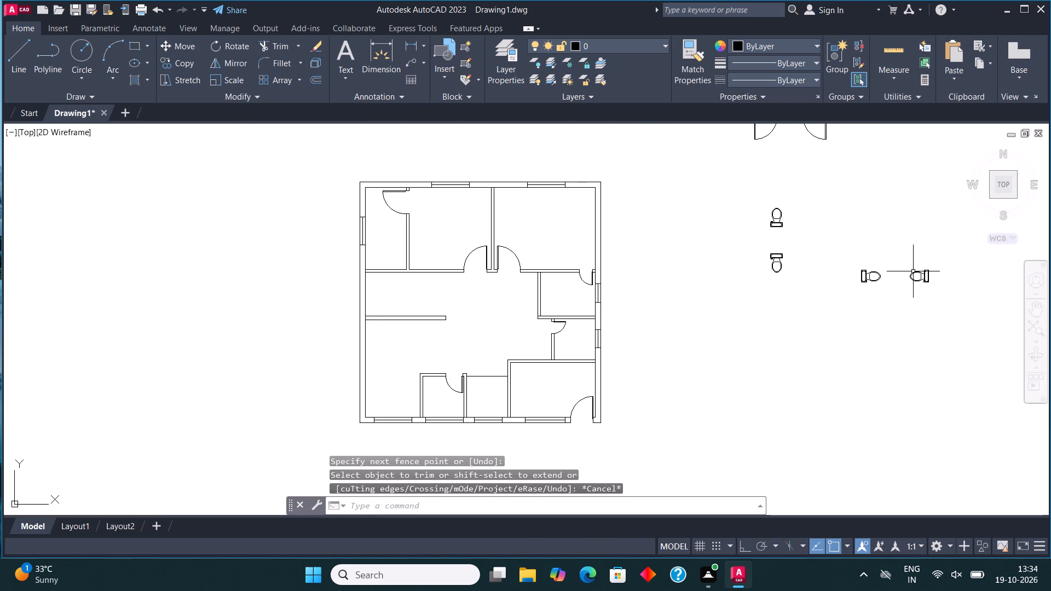
click(916, 273)
click(186, 59)
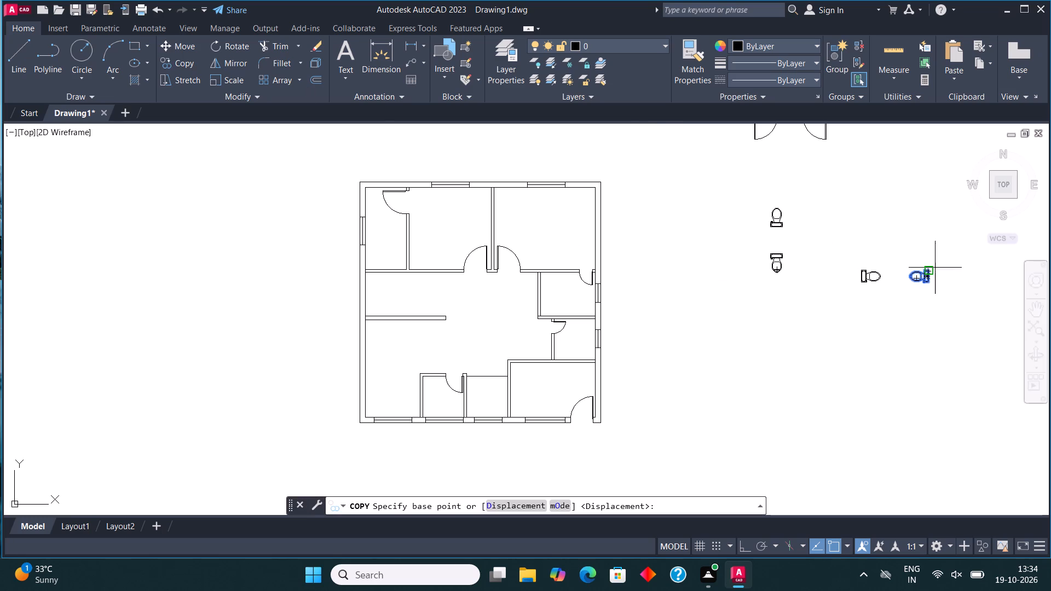
scroll(937, 260, up, 4)
click(863, 370)
scroll(952, 298, down, 4)
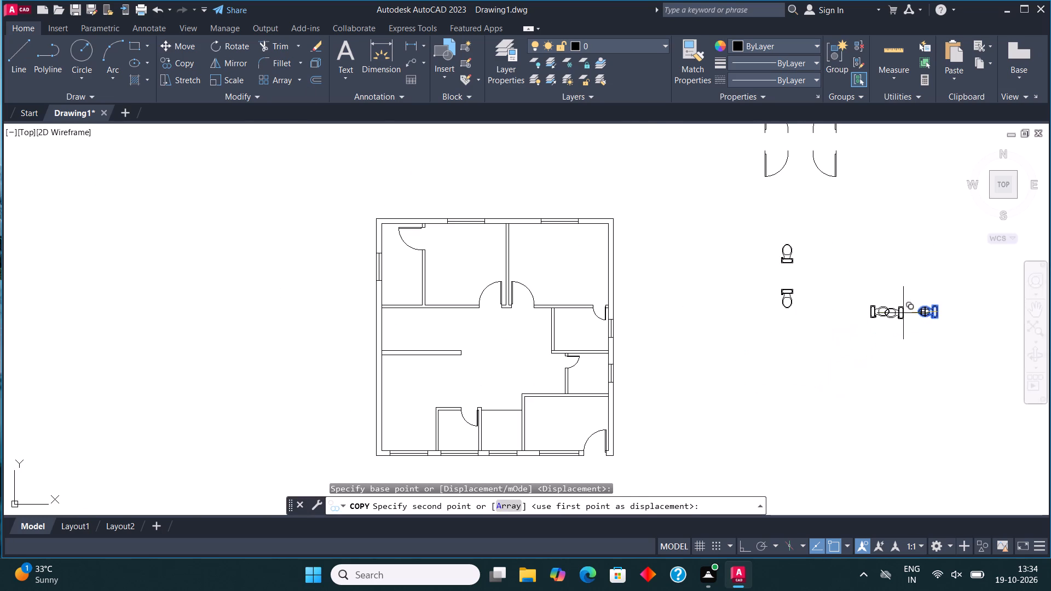
middle_drag(499, 285, 625, 314)
scroll(538, 292, up, 4)
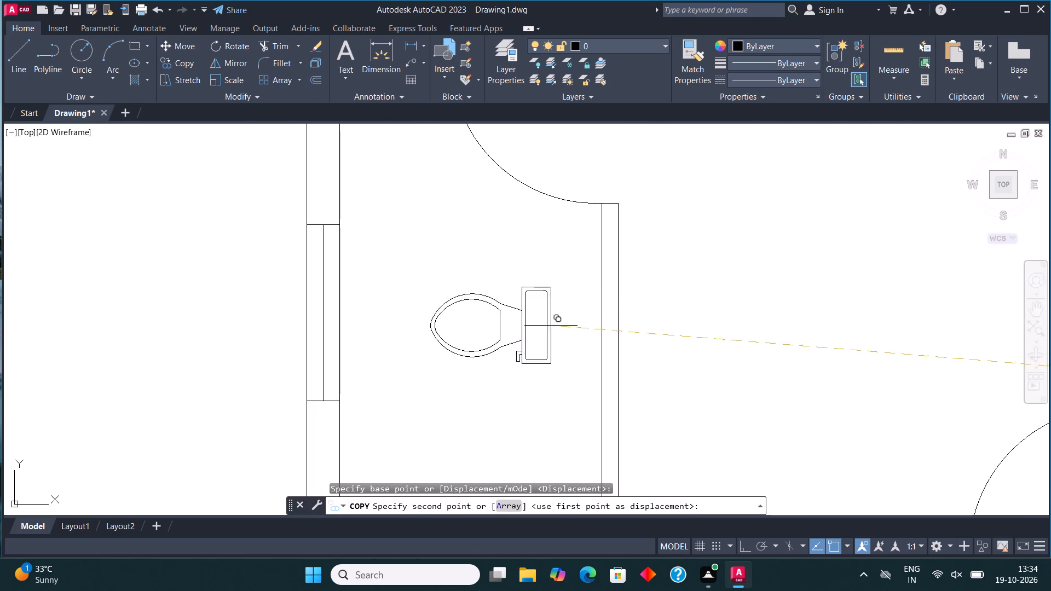
click(597, 363)
scroll(478, 308, down, 3)
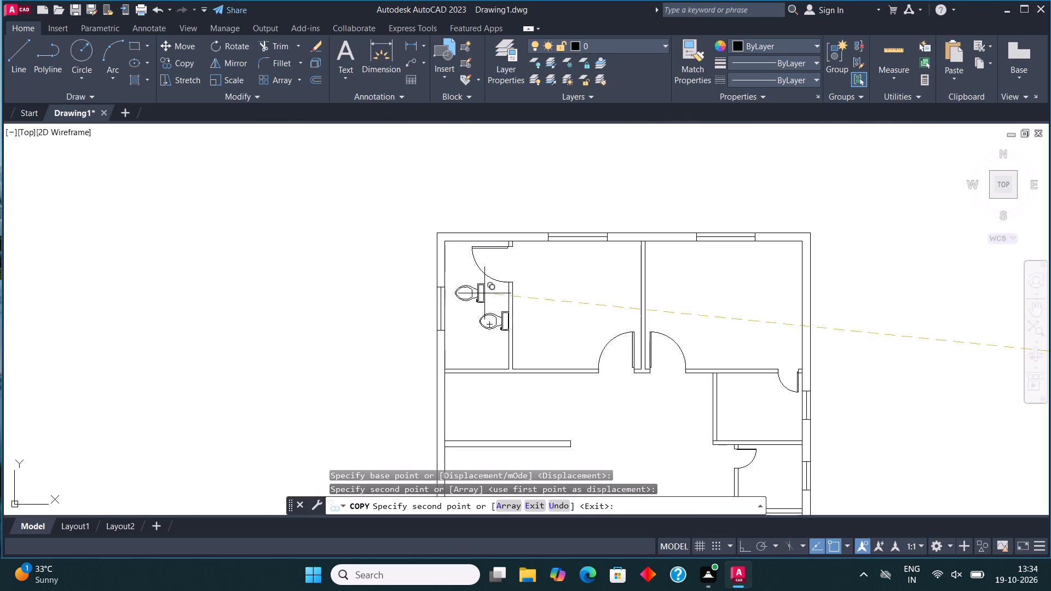
key(Escape)
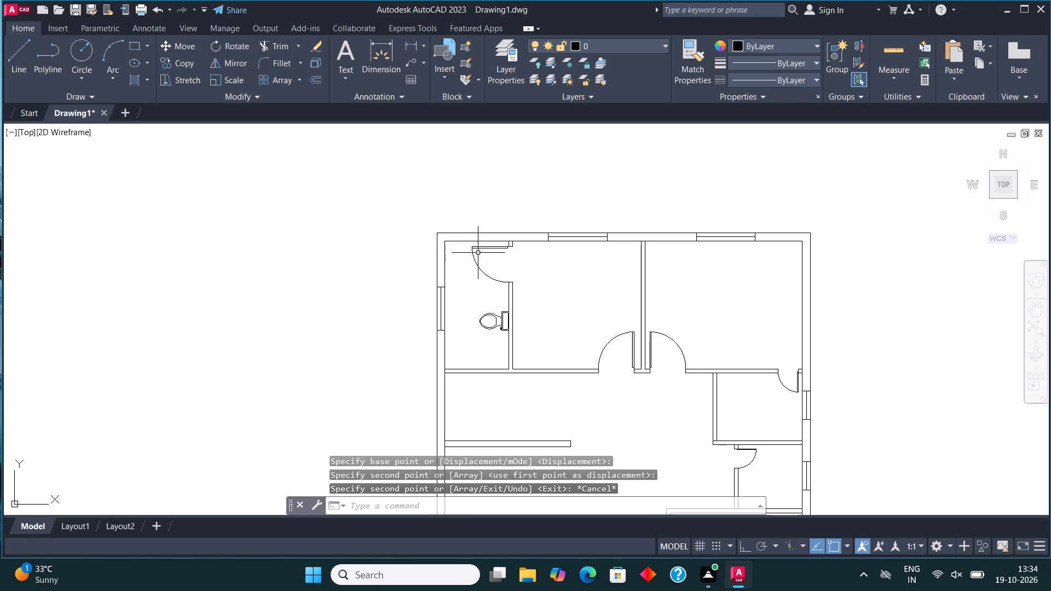
Draw an upright bed rectangle freehand in the upper-left bedroom, with its base on the bottom wall between toilet partition and door.
click(132, 44)
scroll(567, 347, up, 1)
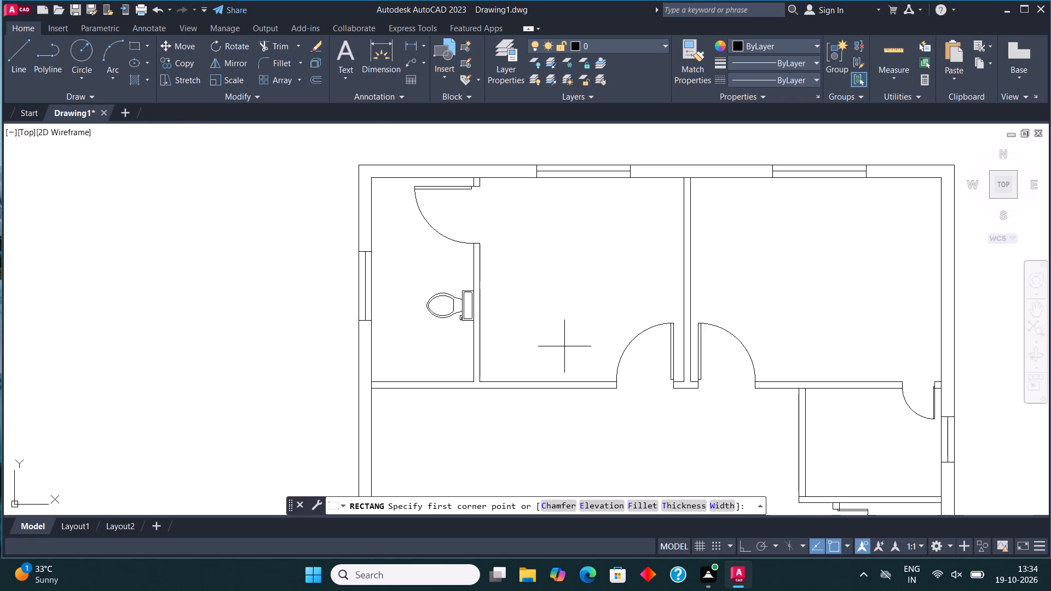
middle_drag(556, 343, 424, 331)
scroll(425, 331, up, 1)
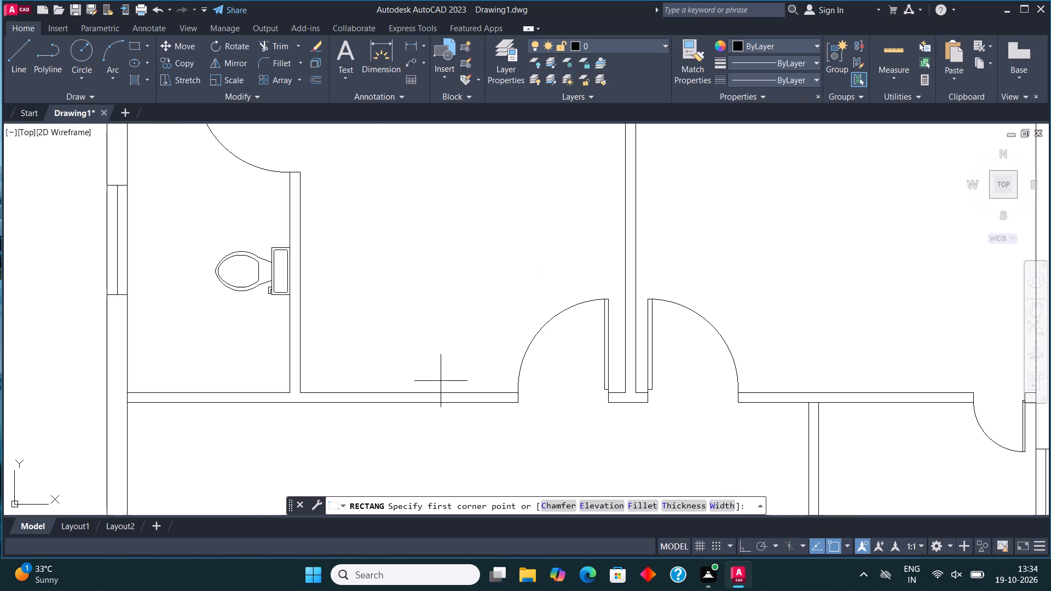
click(360, 394)
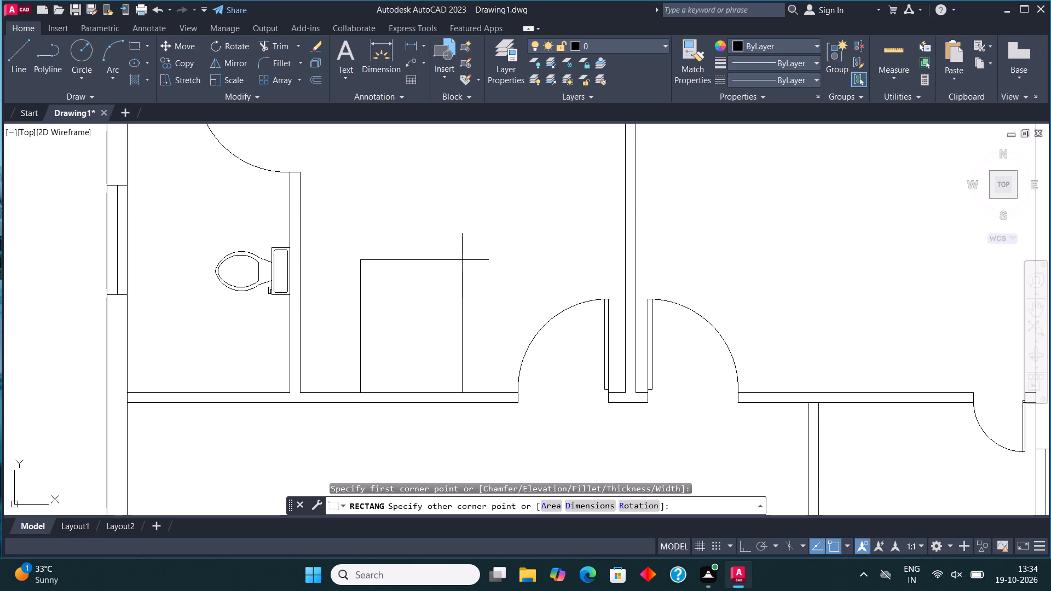
click(464, 258)
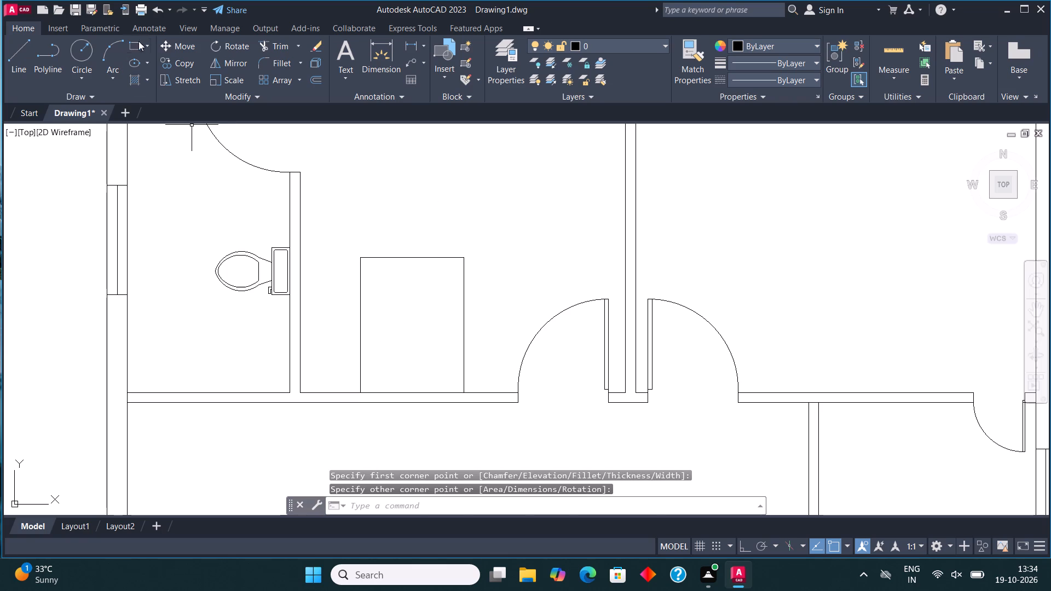
Draw a small horizontal pillow rectangle freehand inside the bed's lower-left corner.
click(138, 41)
scroll(384, 375, up, 1)
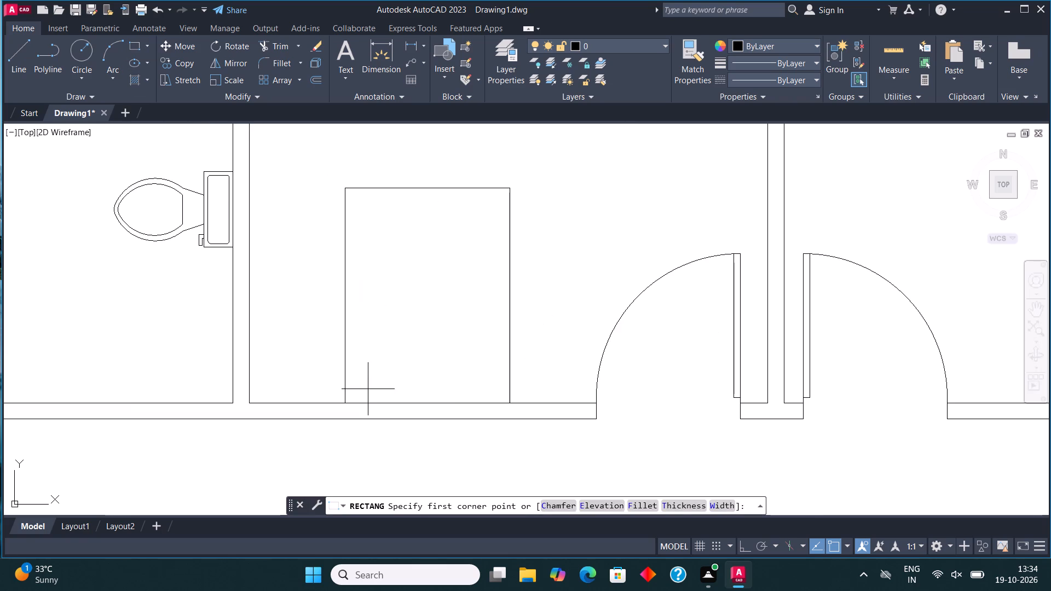
click(355, 388)
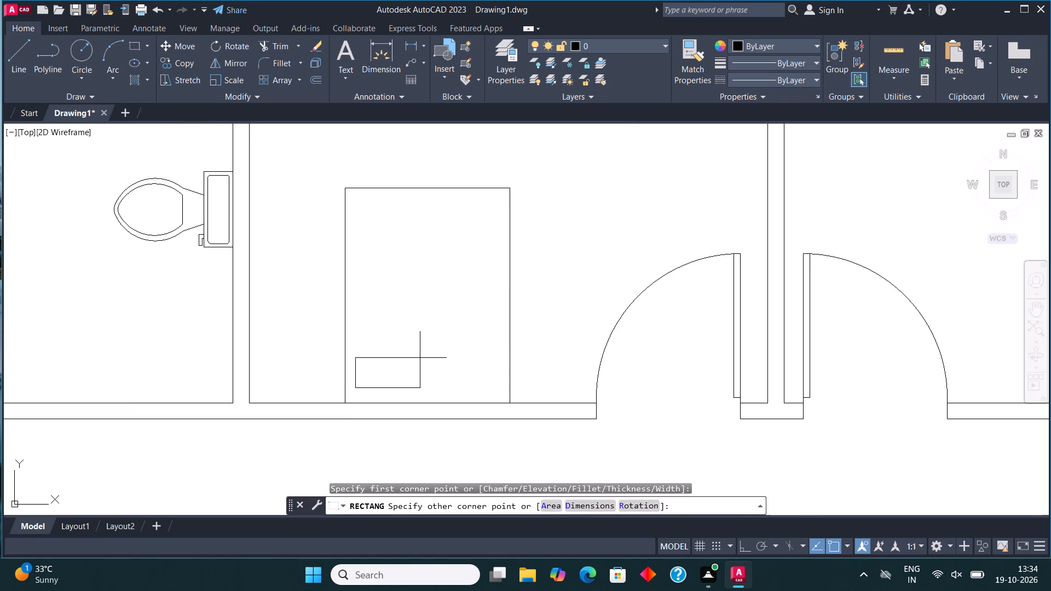
click(422, 356)
Copy the pillow about 1'-9" horizontally to the right with Ortho on, using its centre as the base point.
click(409, 357)
click(182, 60)
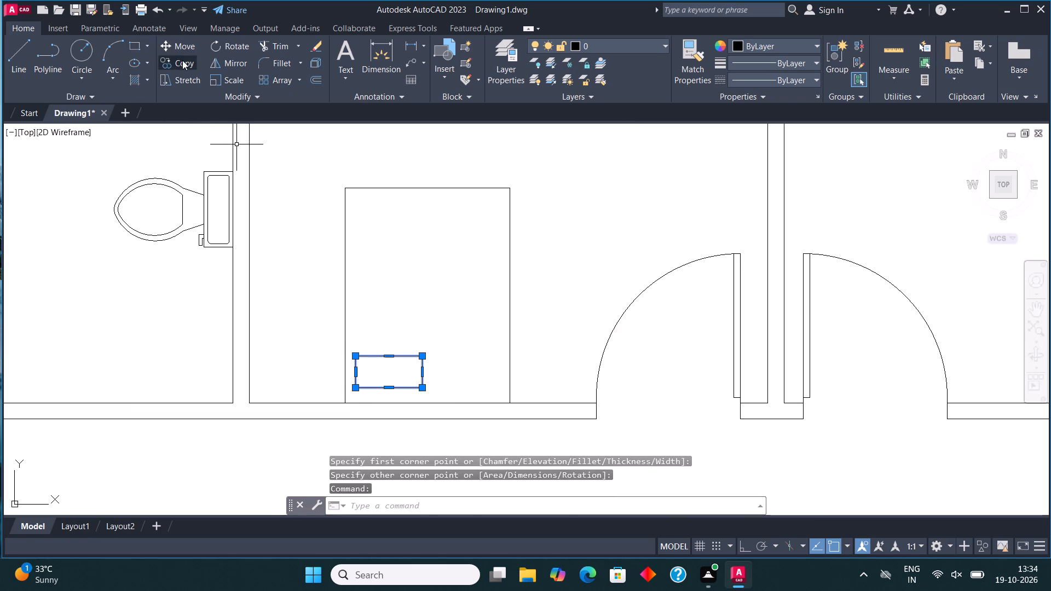
click(386, 372)
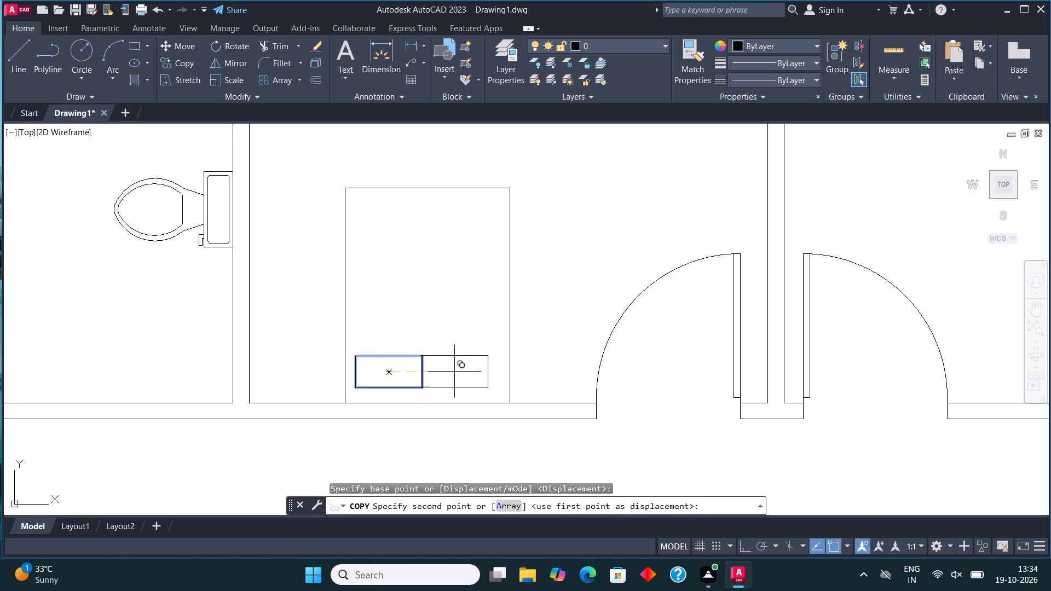
key(F8)
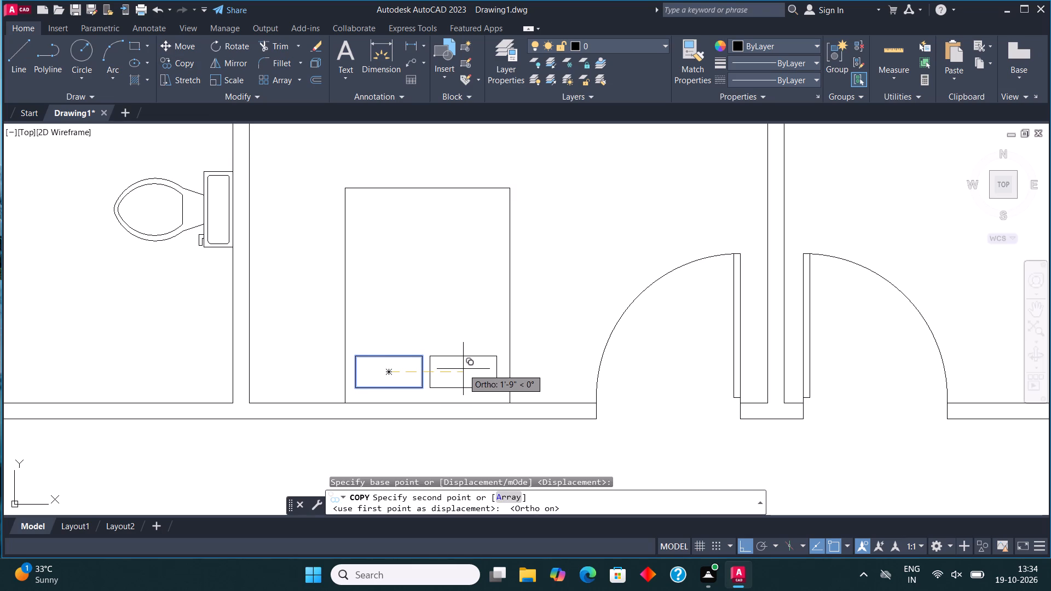
click(463, 369)
key(Escape)
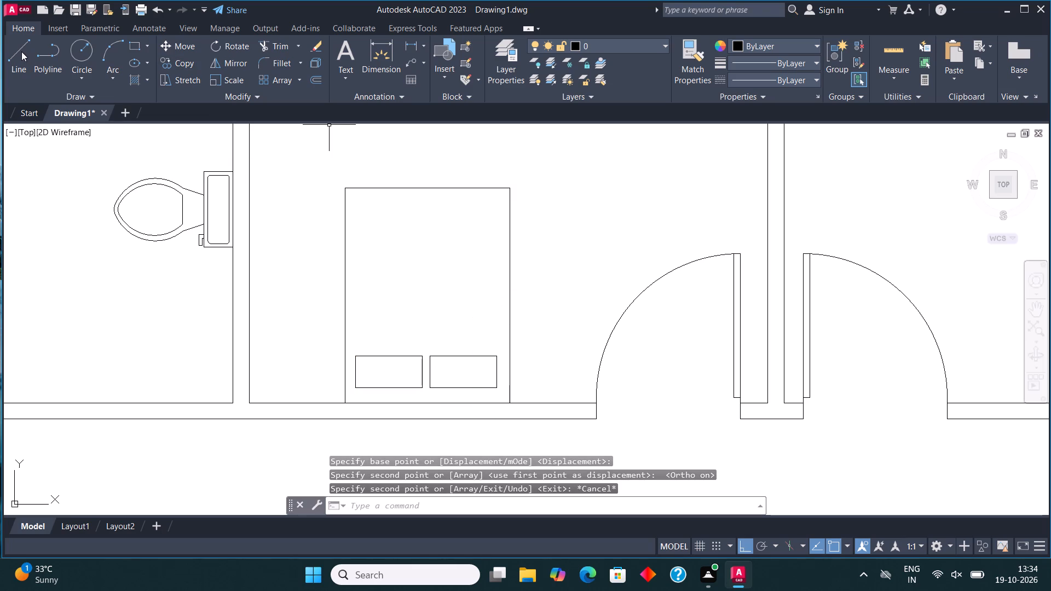
Draw a blanket line about 3'-1" long from the bed's right edge above the pillows, ending in a folded triangular corner at the left edge.
click(21, 51)
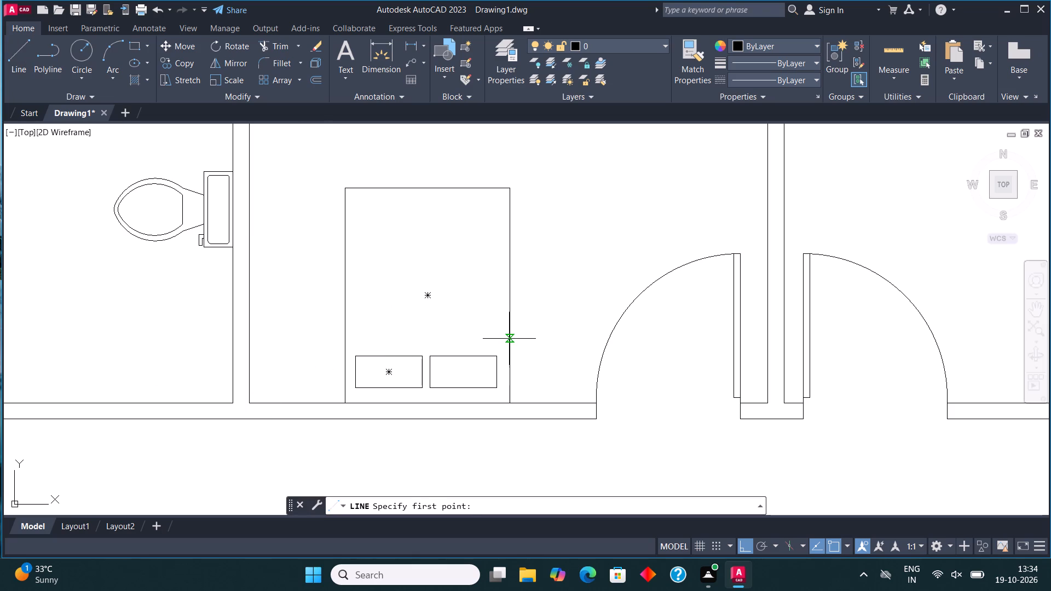
click(496, 338)
click(9, 55)
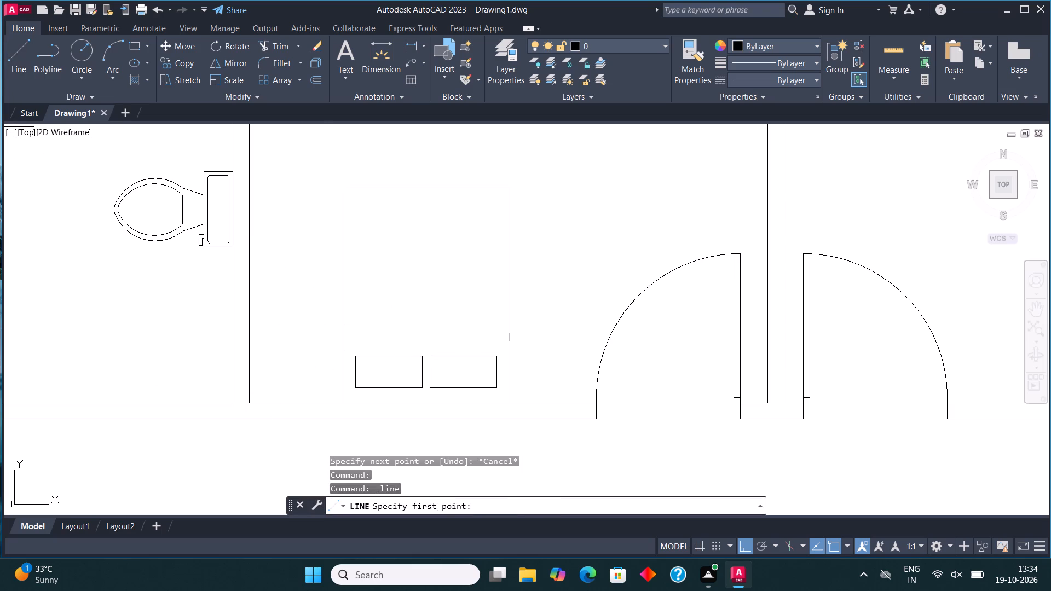
click(512, 344)
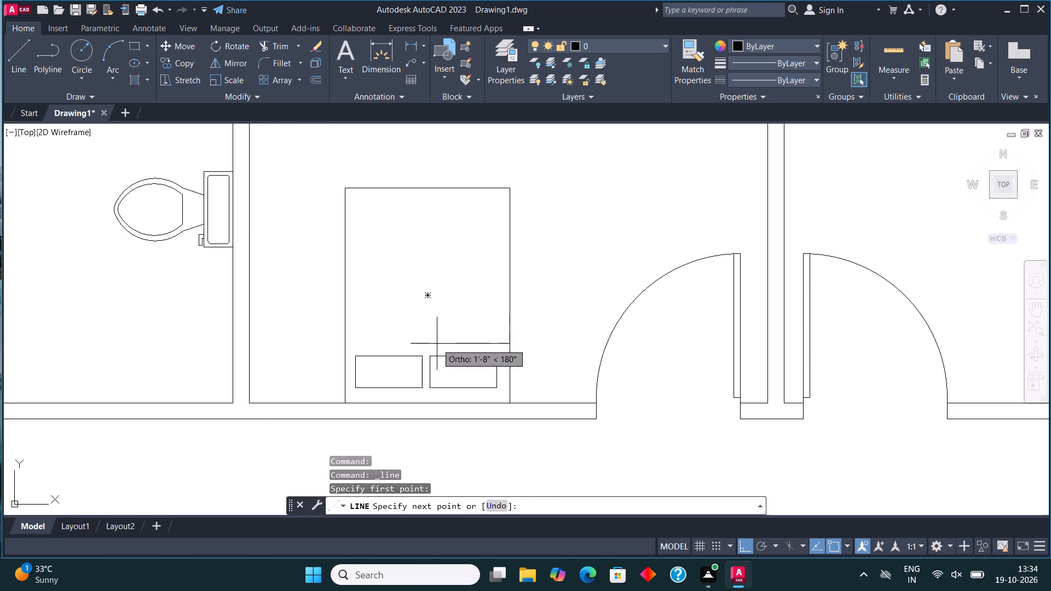
click(378, 333)
key(F8)
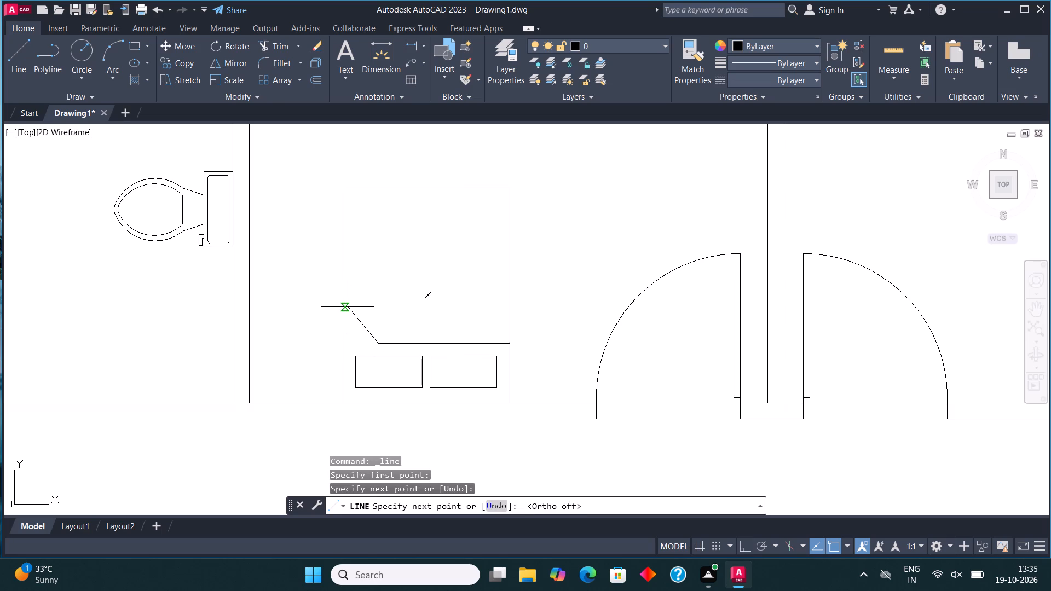
click(348, 306)
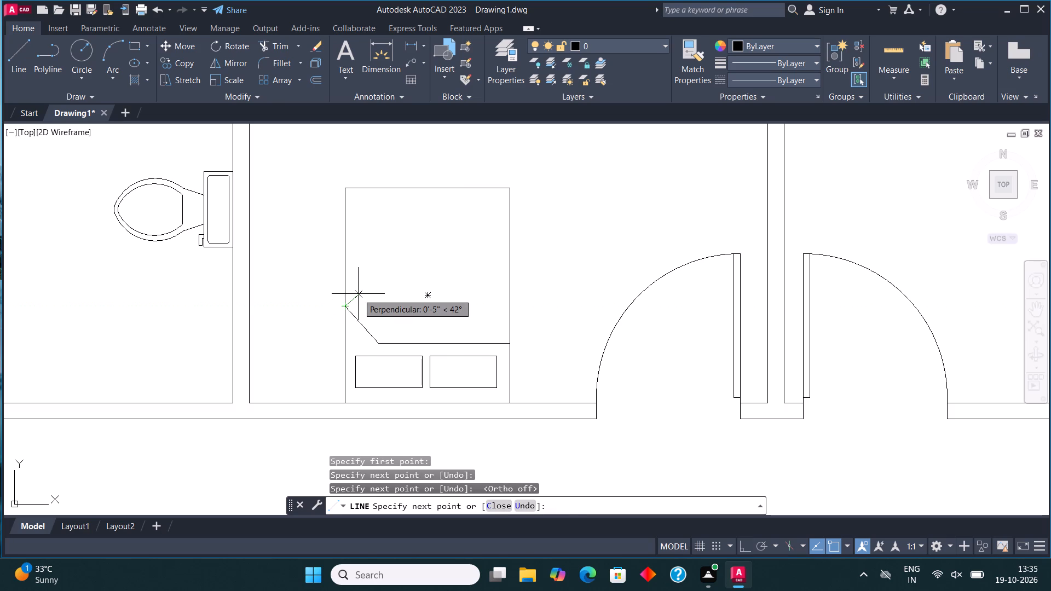
click(360, 293)
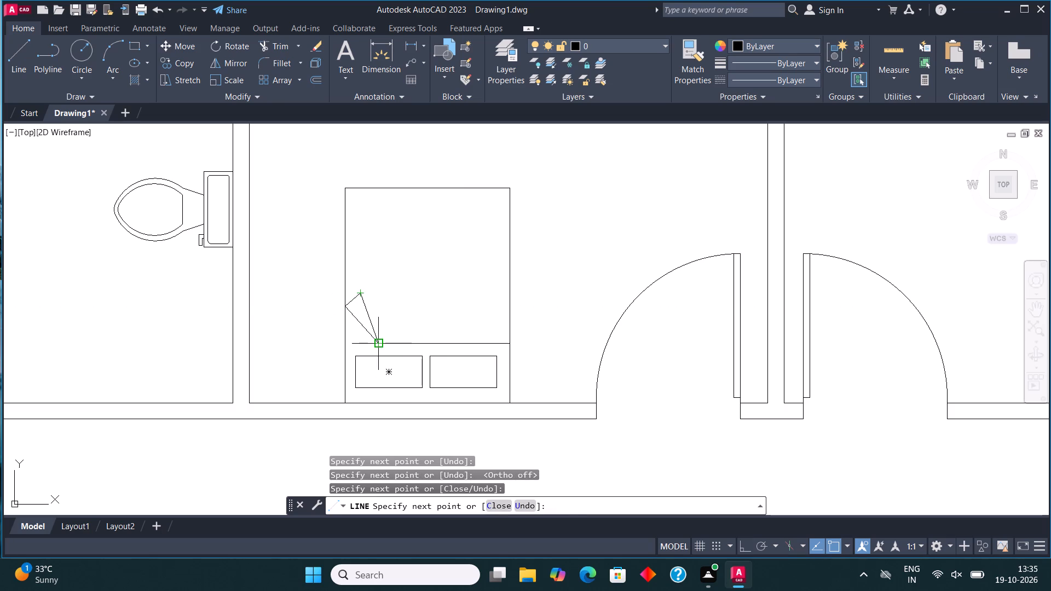
click(377, 343)
key(Escape)
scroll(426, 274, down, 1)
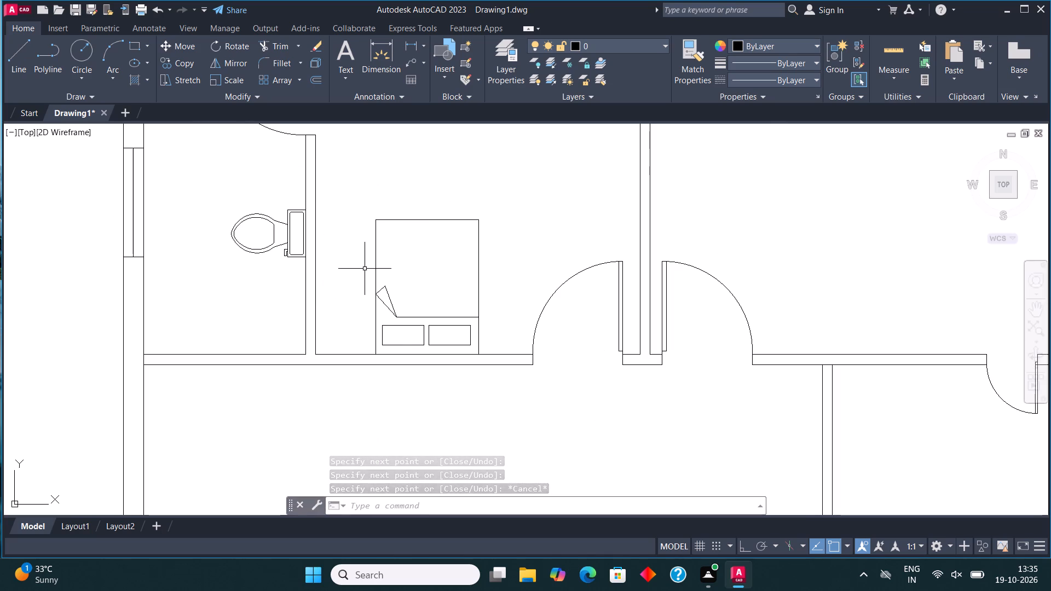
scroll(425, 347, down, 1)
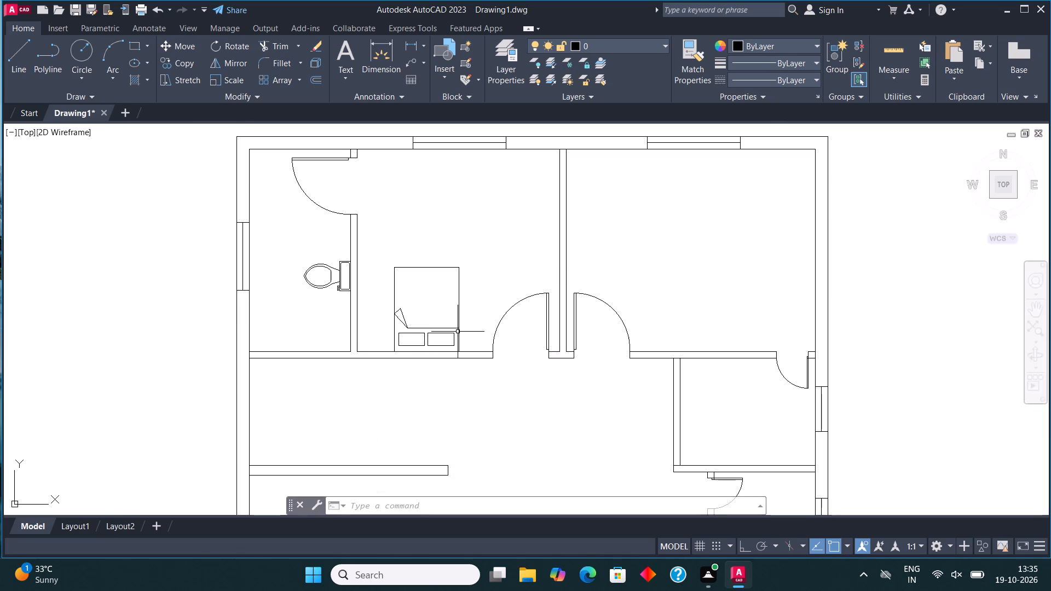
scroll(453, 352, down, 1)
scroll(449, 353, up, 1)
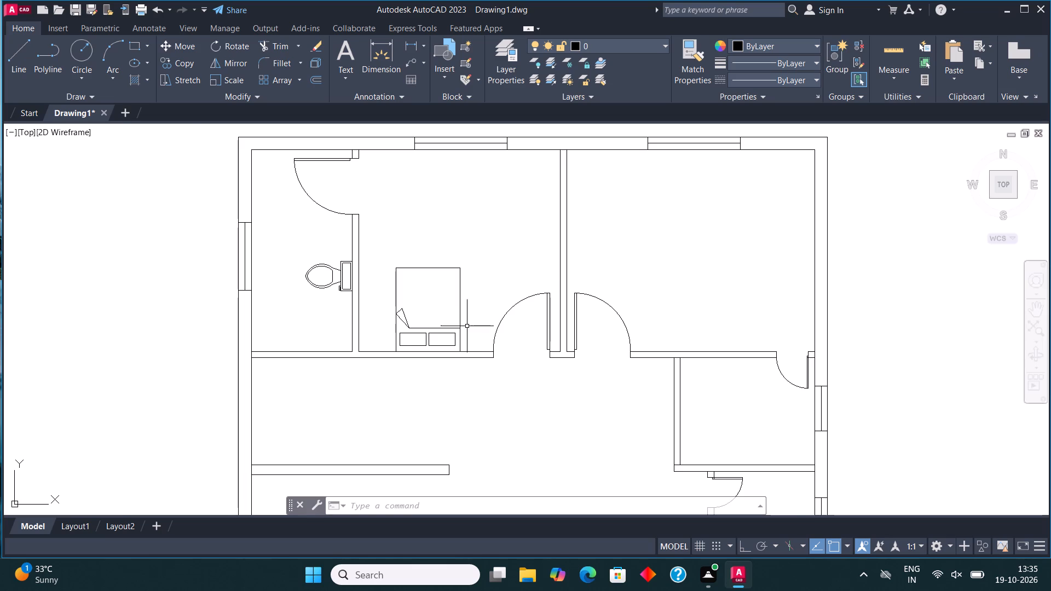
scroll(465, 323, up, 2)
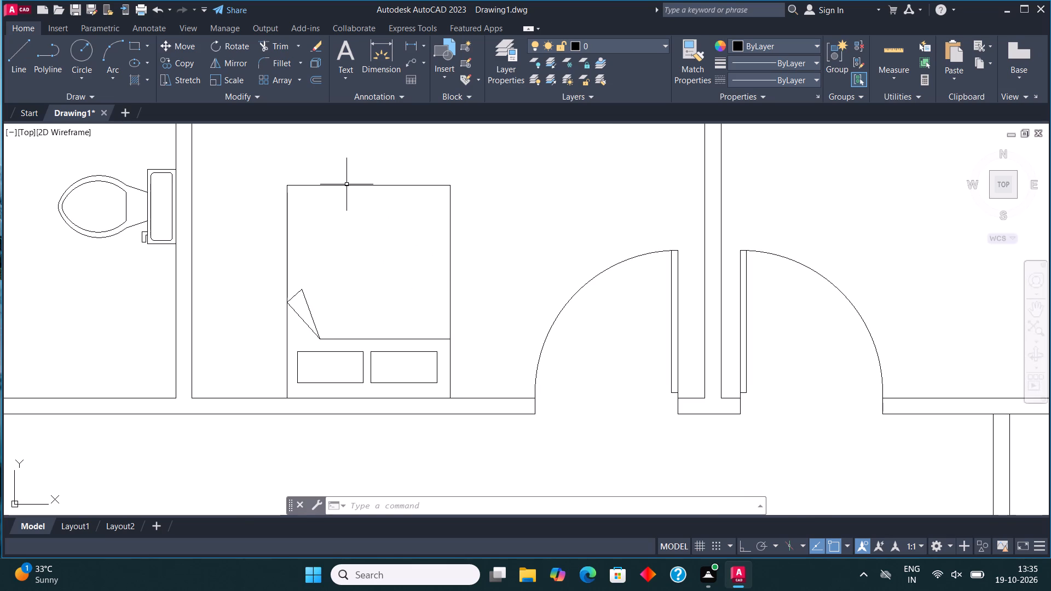
Offset the bed outline in the upper-left bedroom 1" outward.
click(347, 184)
click(315, 82)
click(350, 181)
text(1")
key(Return)
click(365, 160)
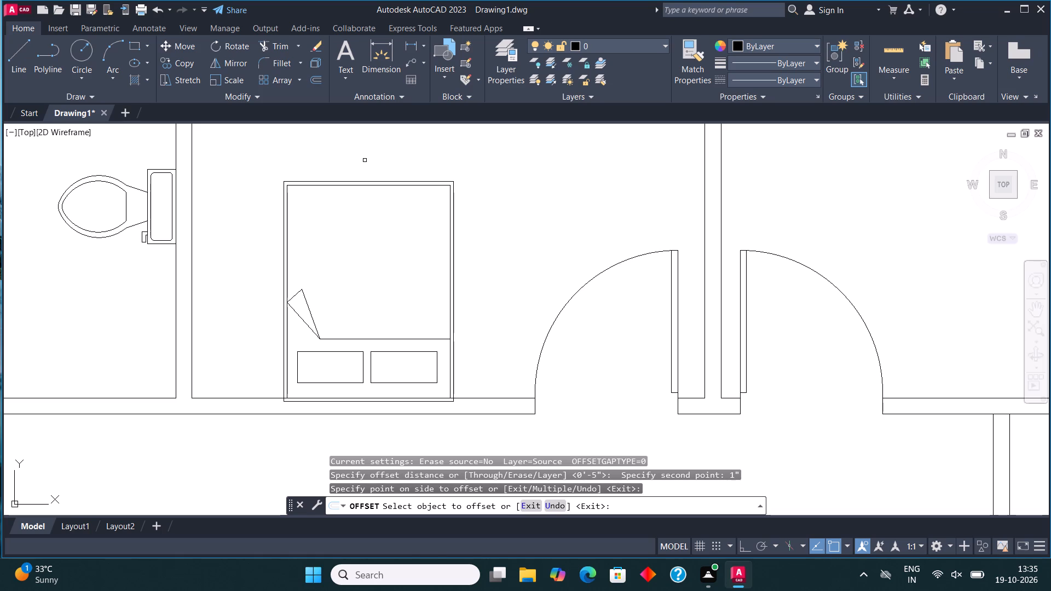
Trim the outer bed outline's bottom edge and both side stubs where they project into the bottom wall.
click(281, 47)
scroll(313, 410, up, 2)
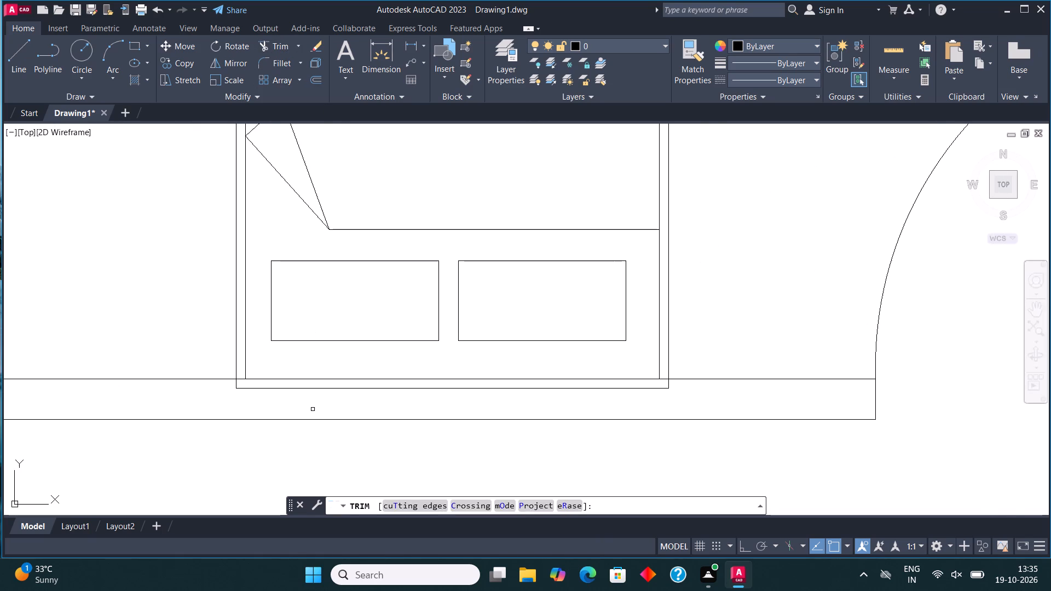
click(289, 386)
click(237, 382)
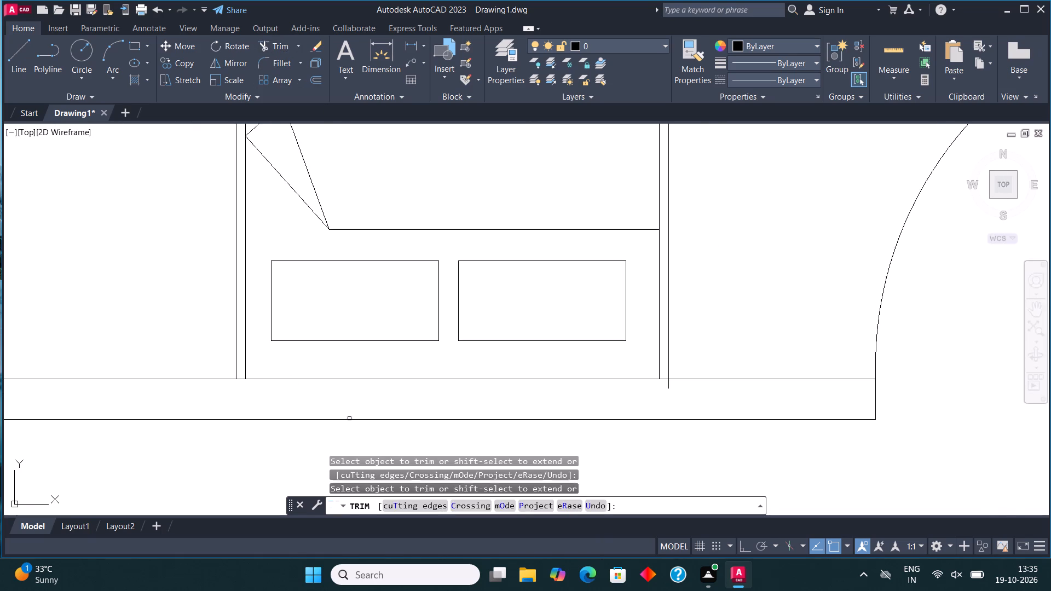
click(668, 385)
scroll(444, 350, down, 3)
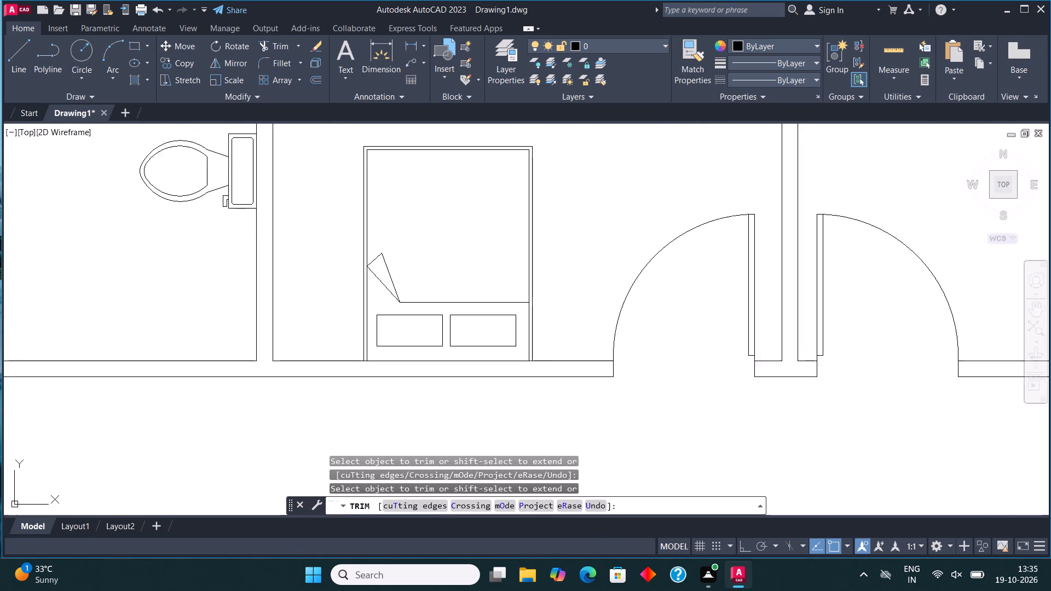
middle_drag(348, 350, 235, 367)
key(Escape)
Copy the whole bed with pillows and blanket from its base into the upper-right bedroom, resting on that room's bottom wall.
scroll(264, 344, down, 1)
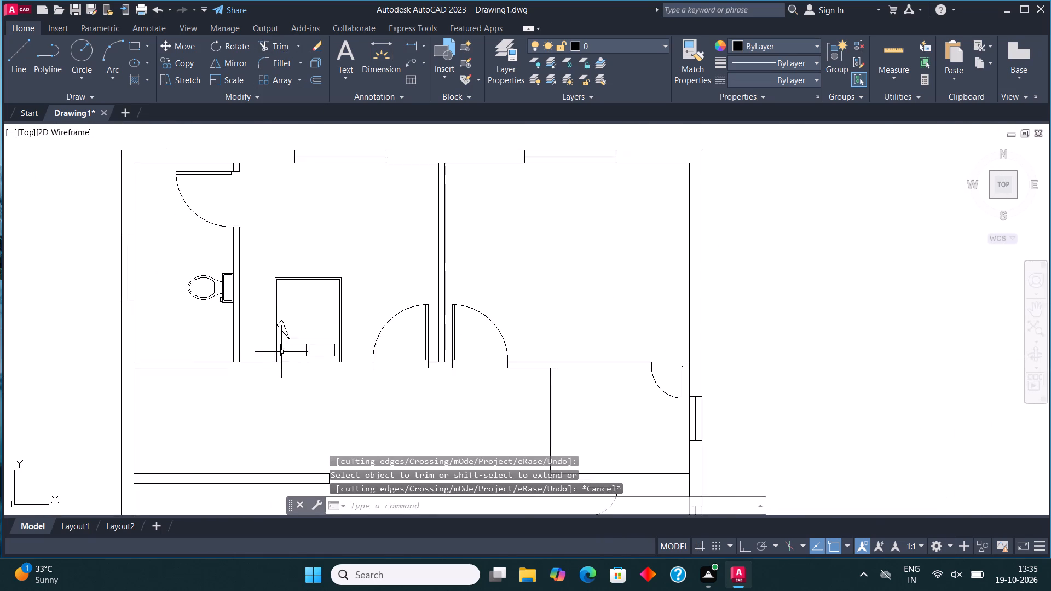
scroll(282, 352, down, 1)
scroll(292, 347, up, 2)
click(371, 358)
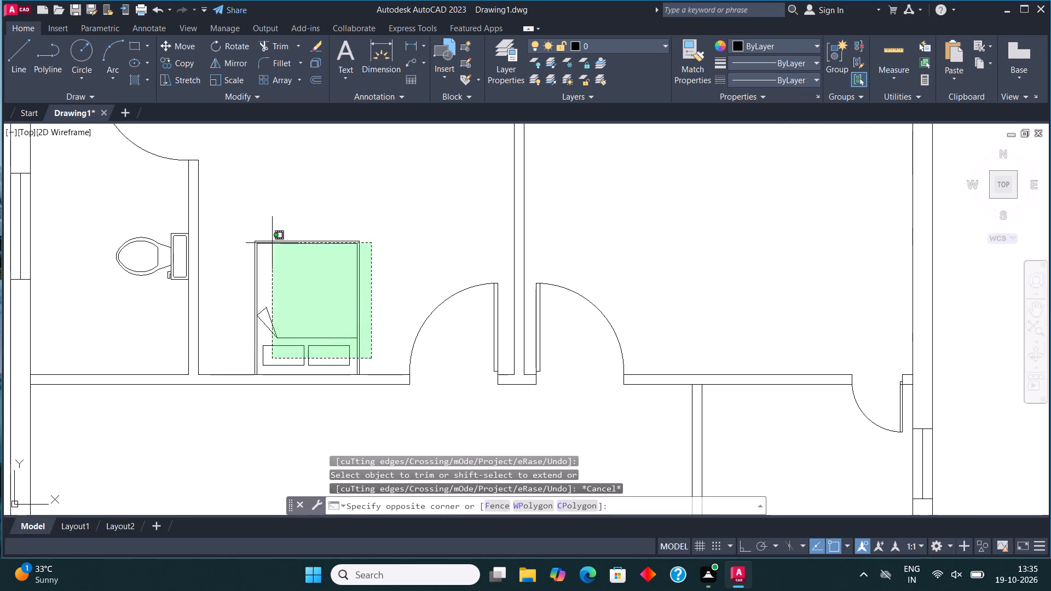
click(234, 204)
click(189, 63)
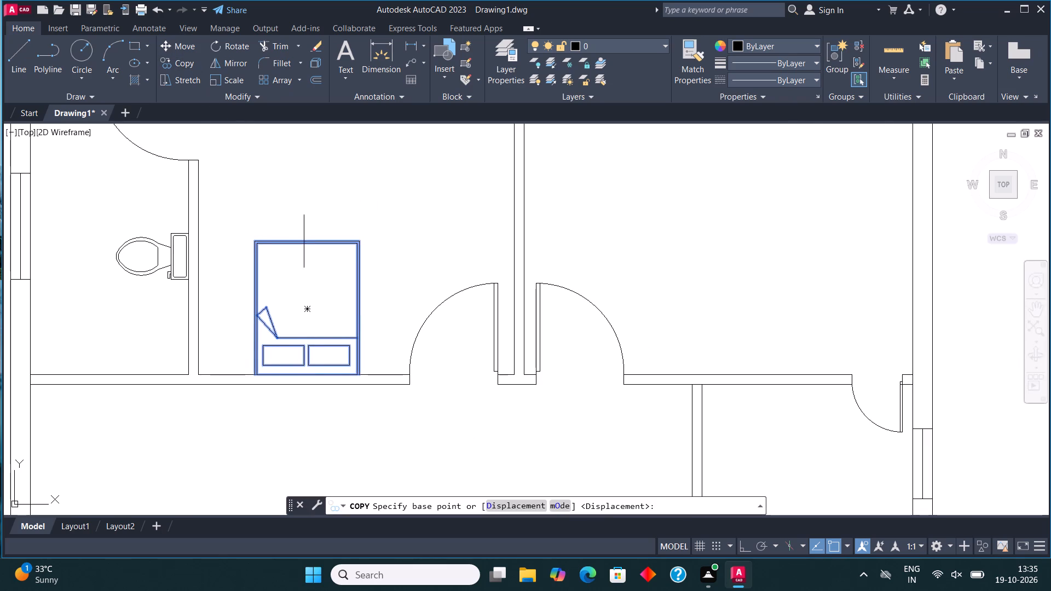
click(299, 375)
scroll(299, 375, down, 1)
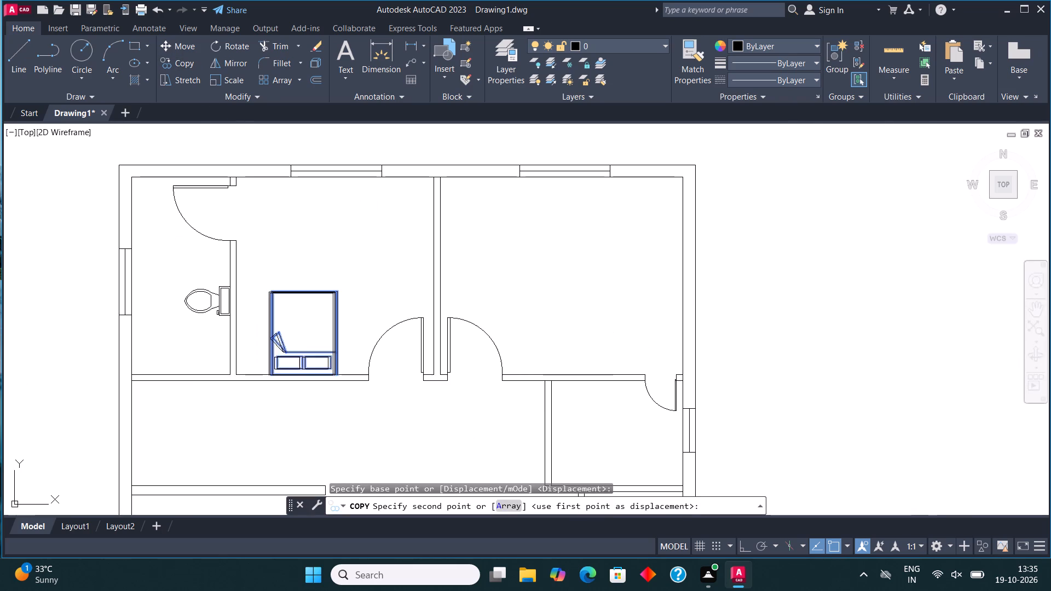
click(574, 376)
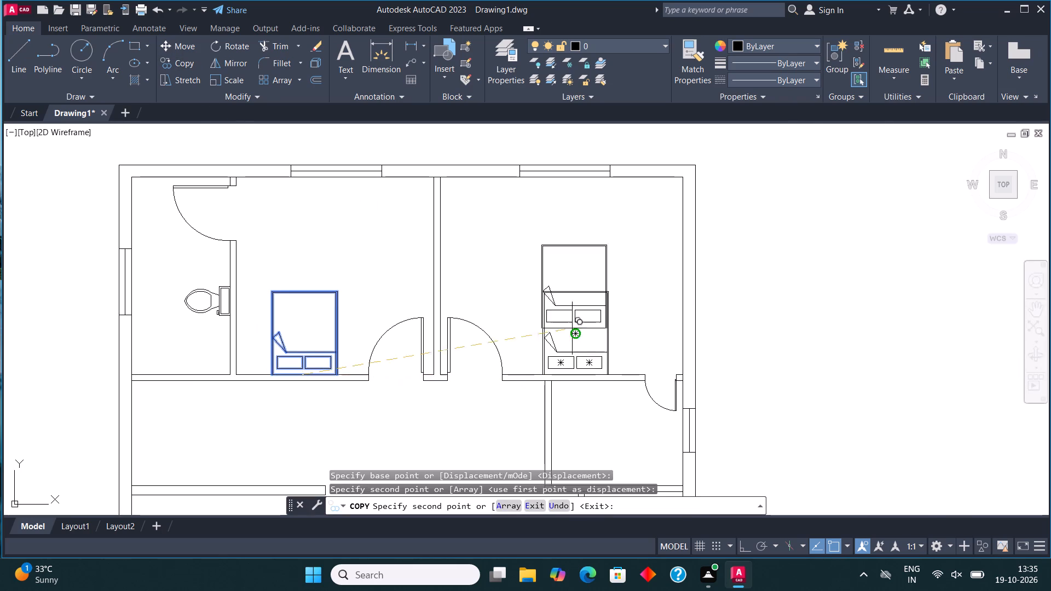
scroll(470, 299, down, 1)
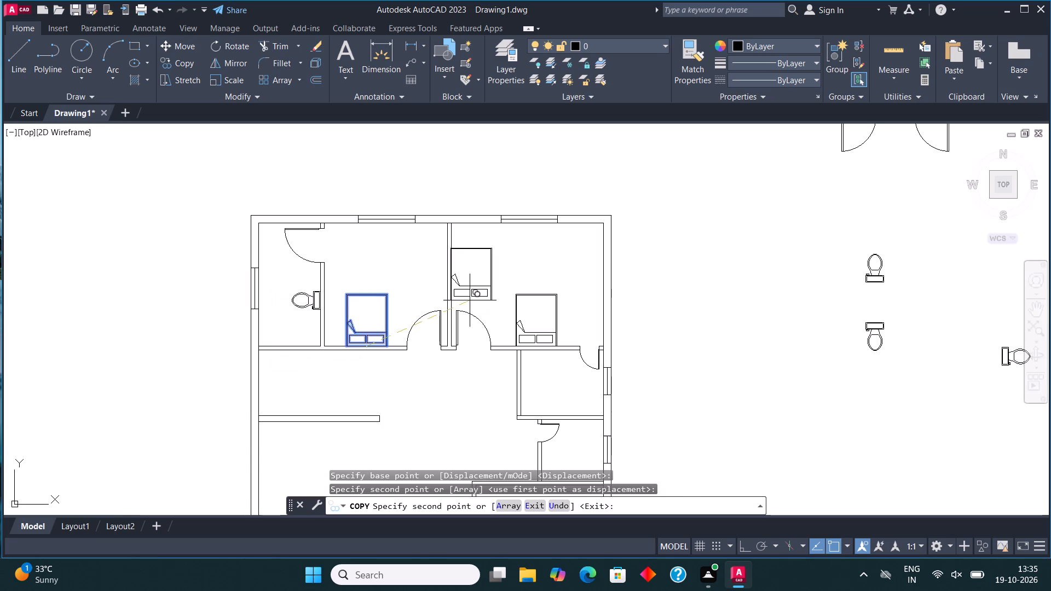
key(Escape)
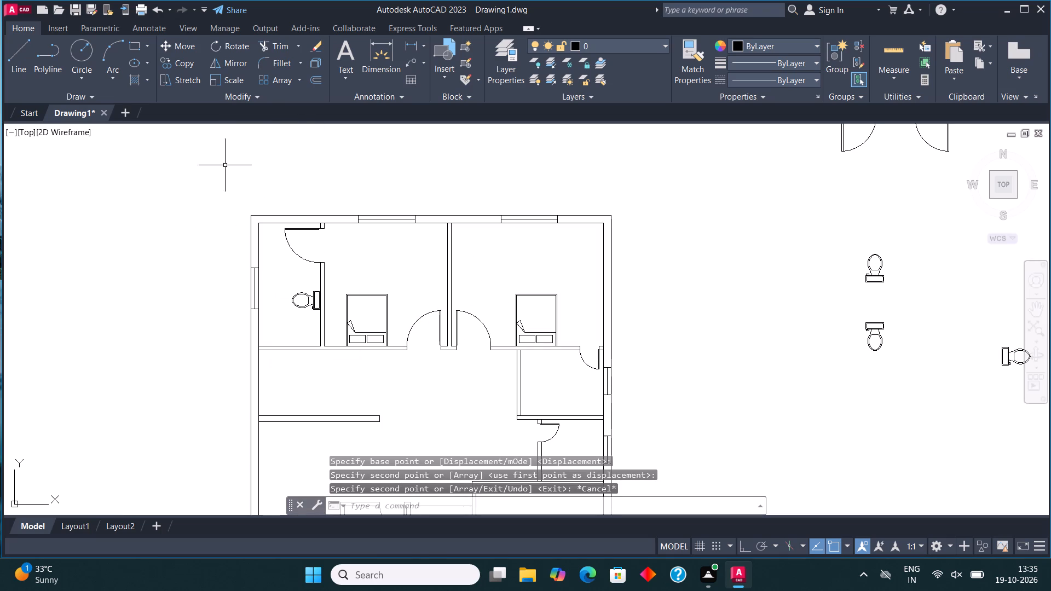
Copy the upper-left room's toilet by its tank-back midpoint to the right outer wall, at the window of the upper right-hand toilet room.
click(300, 304)
click(299, 284)
click(182, 63)
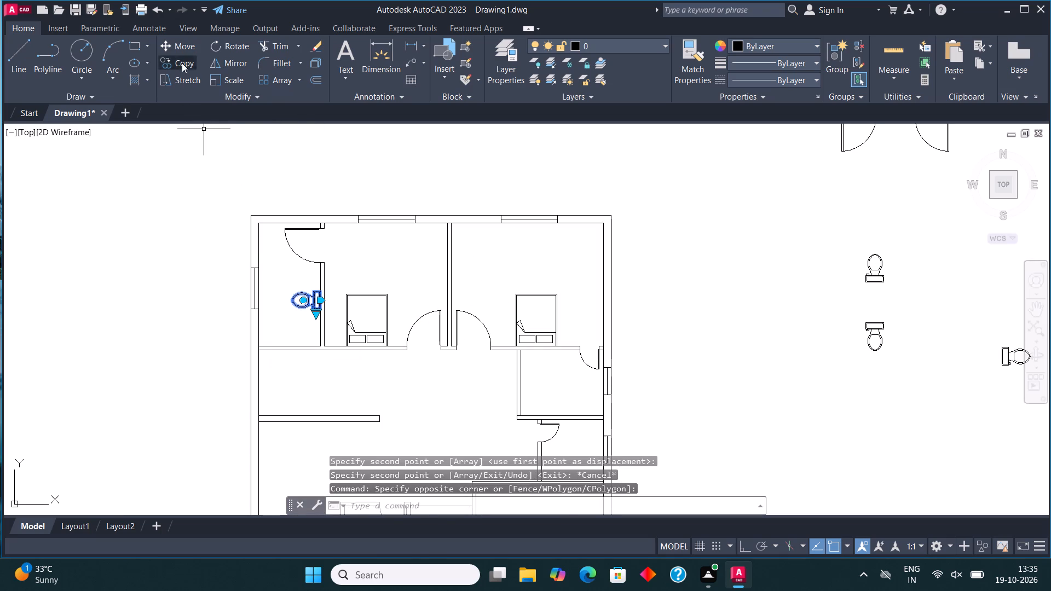
scroll(339, 335, up, 5)
scroll(305, 288, down, 3)
scroll(261, 206, up, 4)
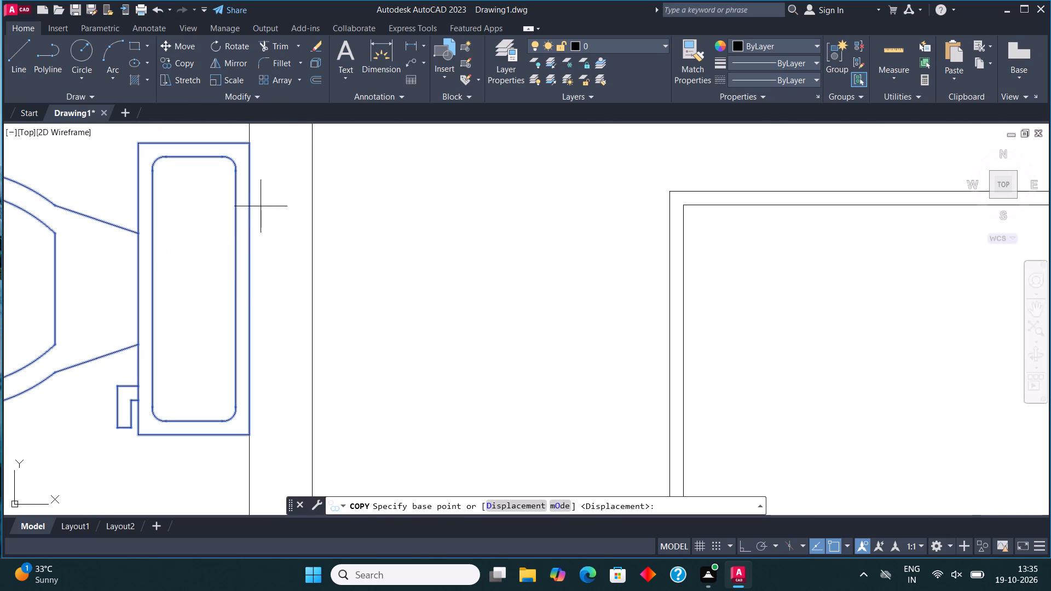
click(250, 280)
scroll(343, 254, down, 5)
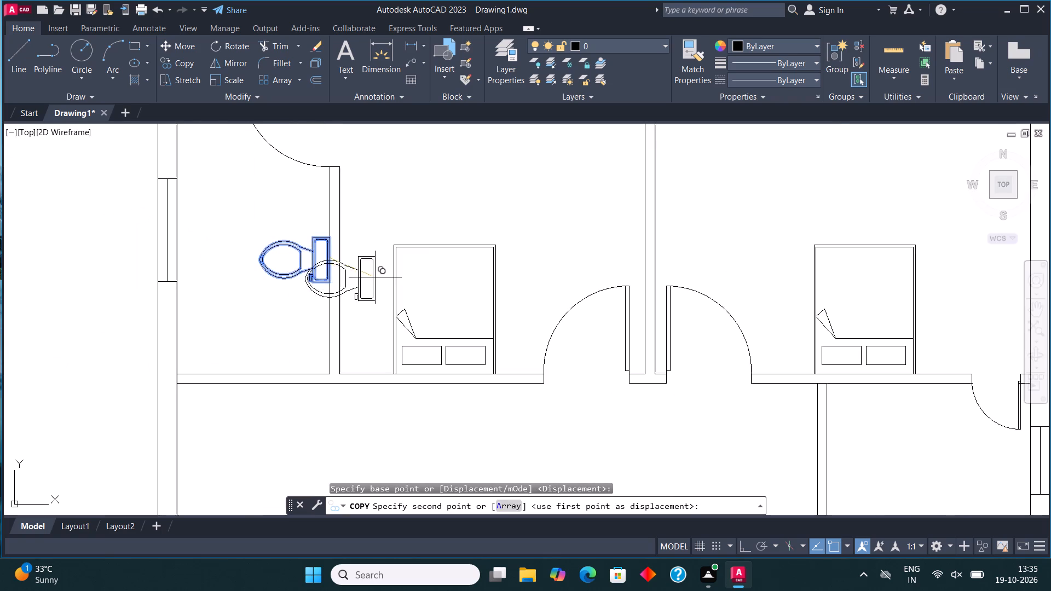
scroll(353, 321, down, 3)
scroll(522, 368, up, 4)
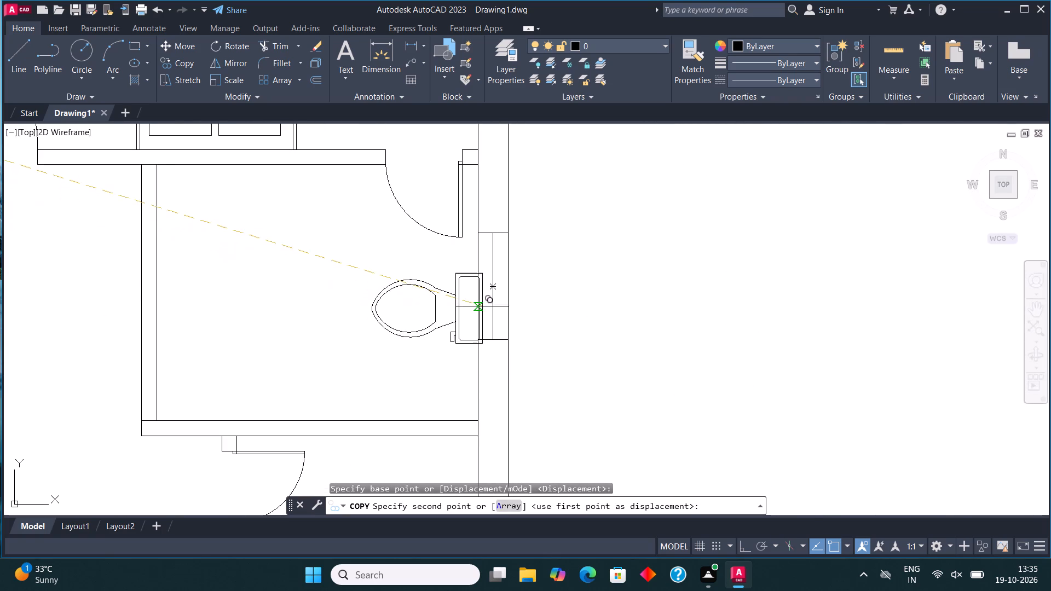
click(478, 302)
Place another toilet copy against the right outer wall in the lower right-hand toilet room, and end the copying.
scroll(456, 268, down, 3)
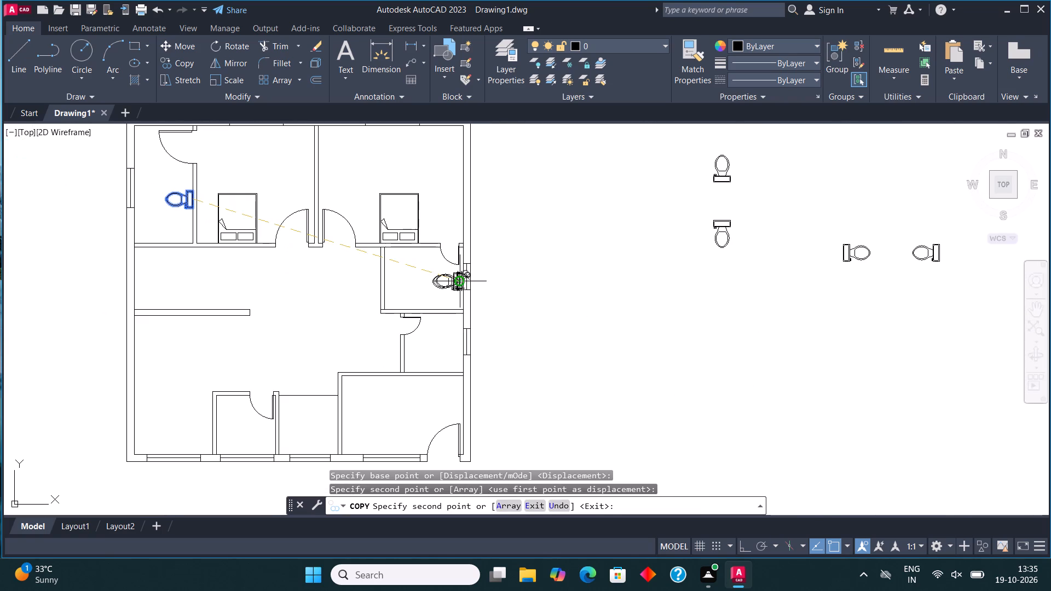
scroll(453, 332, up, 3)
click(480, 397)
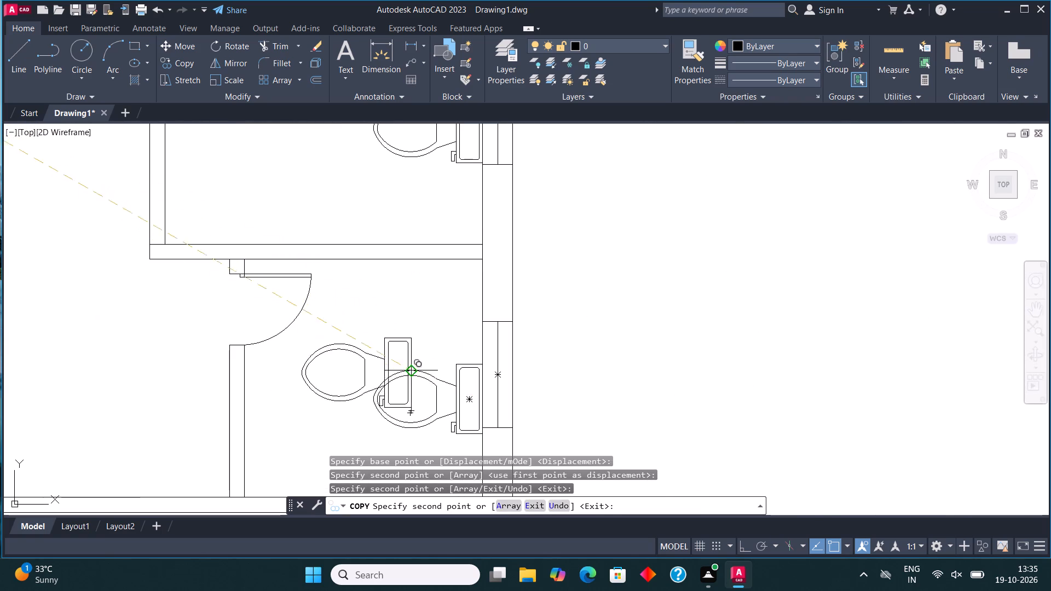
scroll(414, 359, down, 4)
key(Escape)
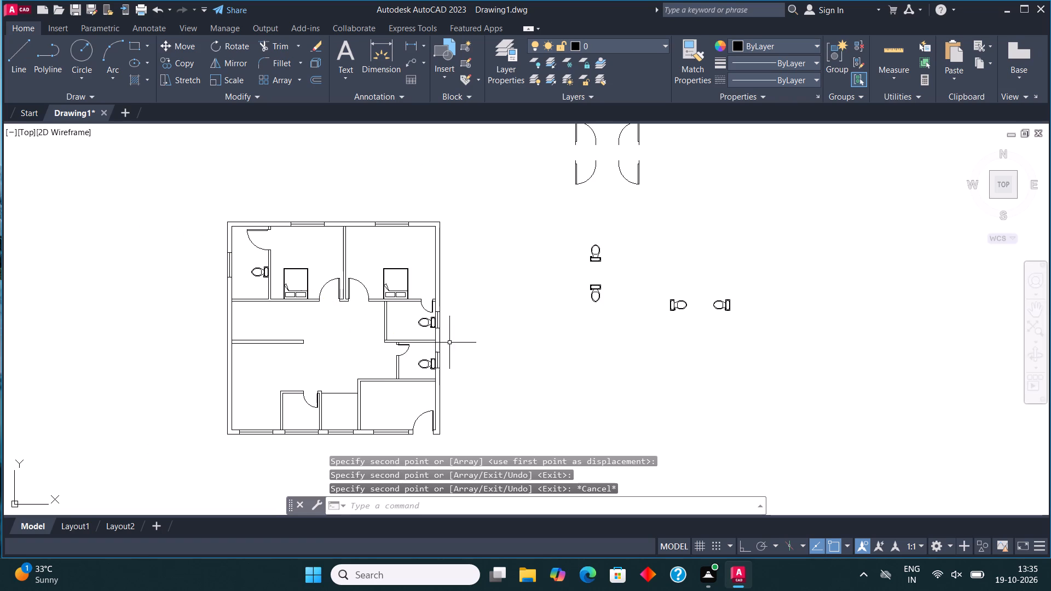
With Ortho on, draw a counter line 2' up from the plan's bottom-left inner corner and across to the first partition.
middle_drag(475, 374, 530, 318)
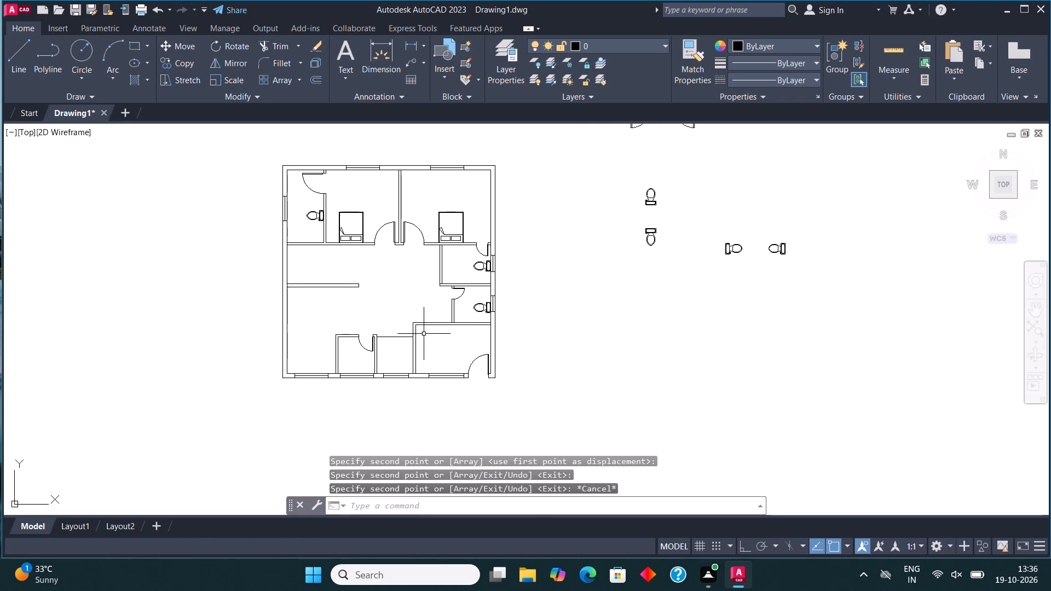
scroll(304, 367, up, 4)
middle_drag(310, 347, 324, 309)
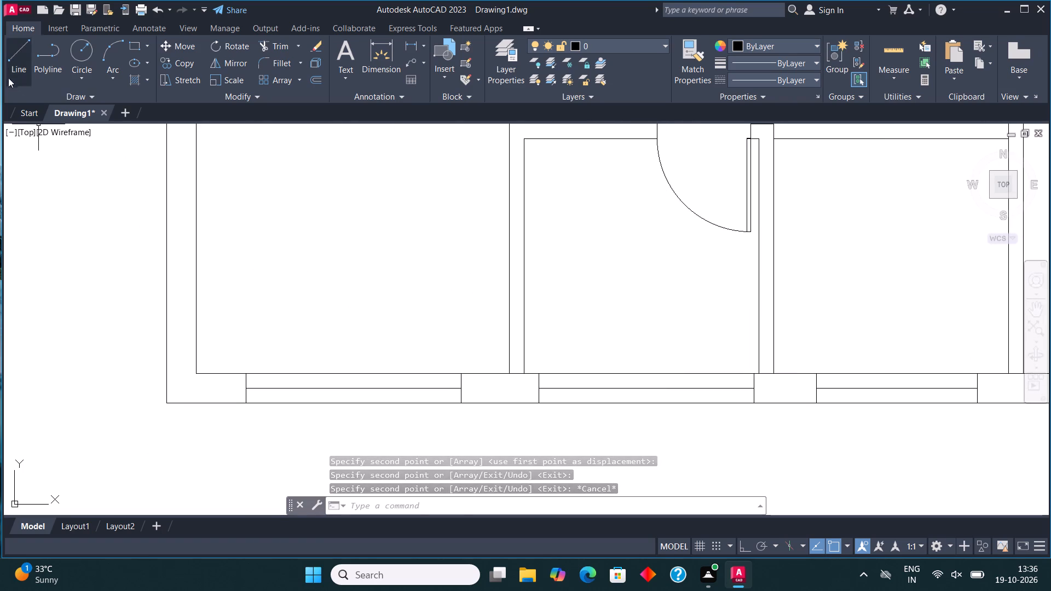
click(14, 58)
click(195, 374)
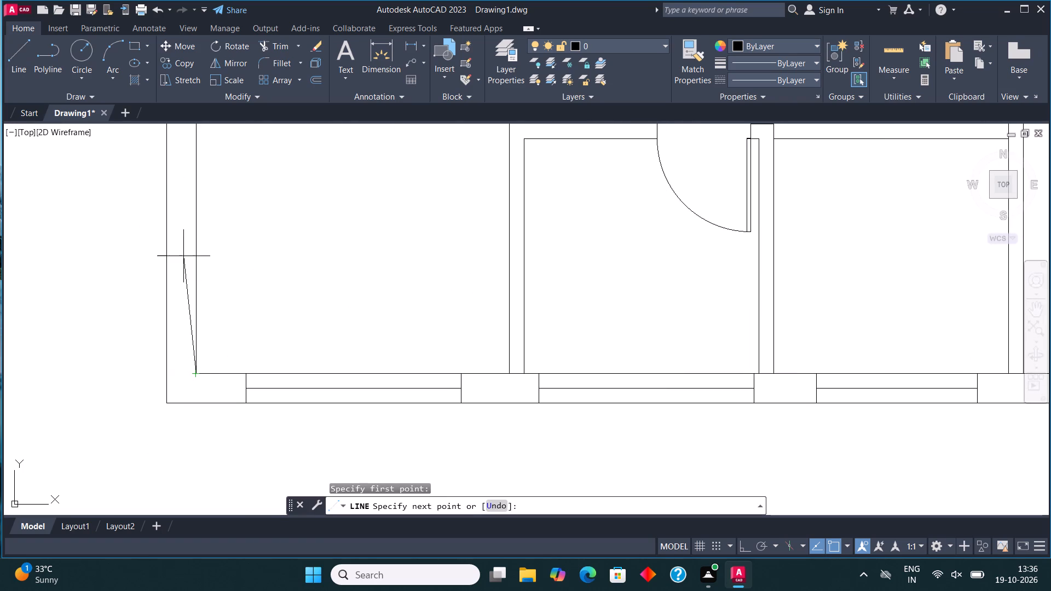
key(F8)
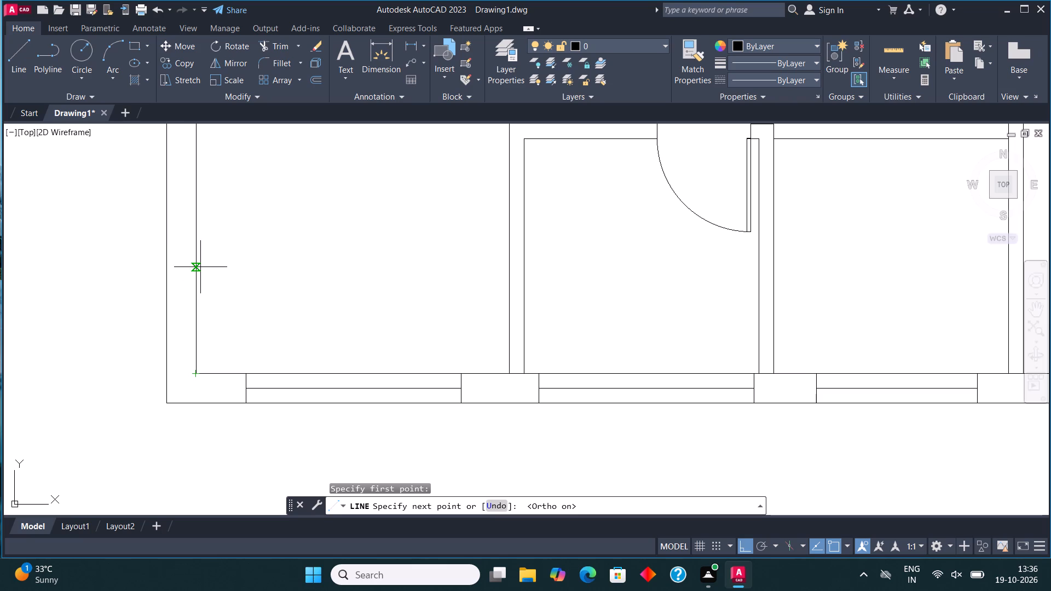
text(2')
key(Return)
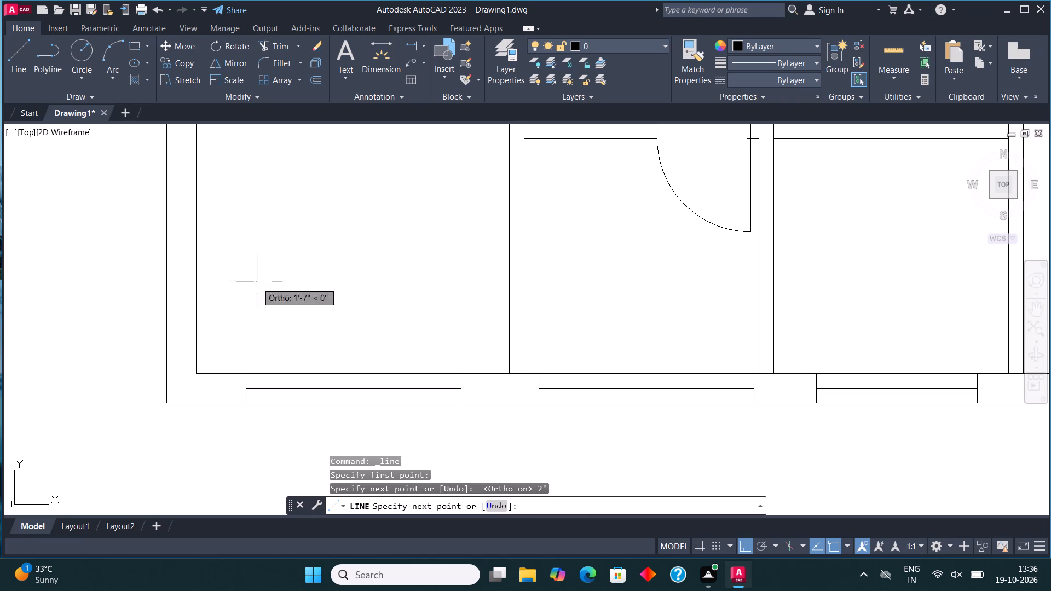
click(509, 294)
key(Escape)
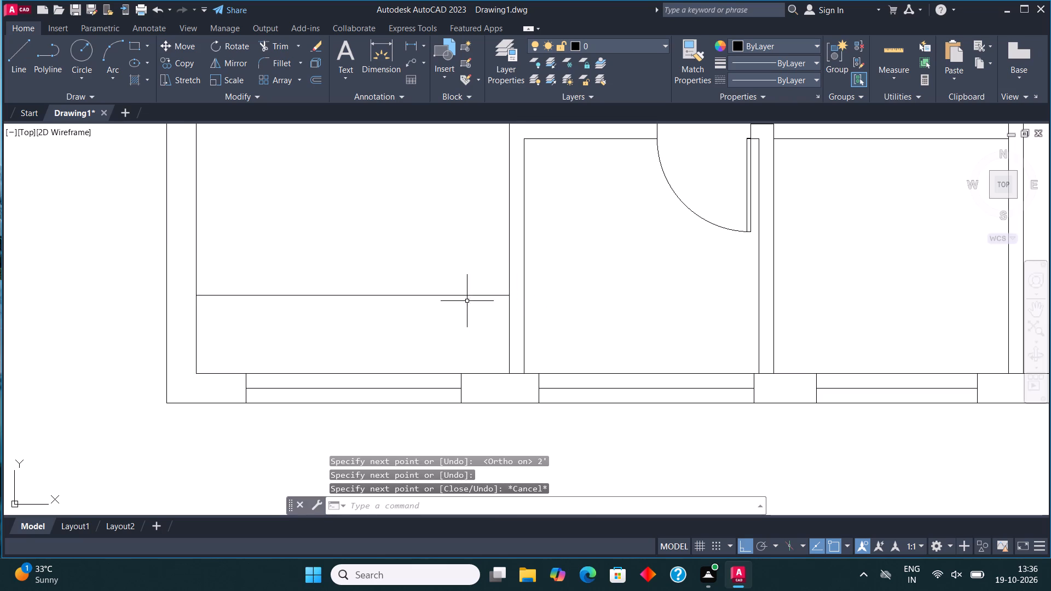
Draw a horizontal sink rectangle freehand inside the counter strip, near its left end.
click(134, 47)
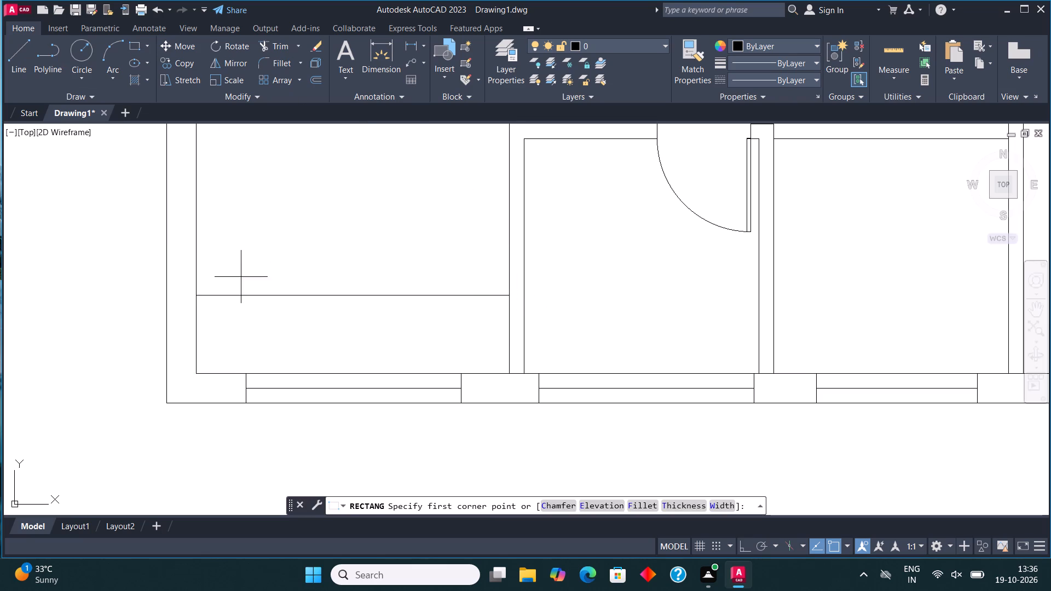
scroll(216, 314, up, 1)
click(212, 394)
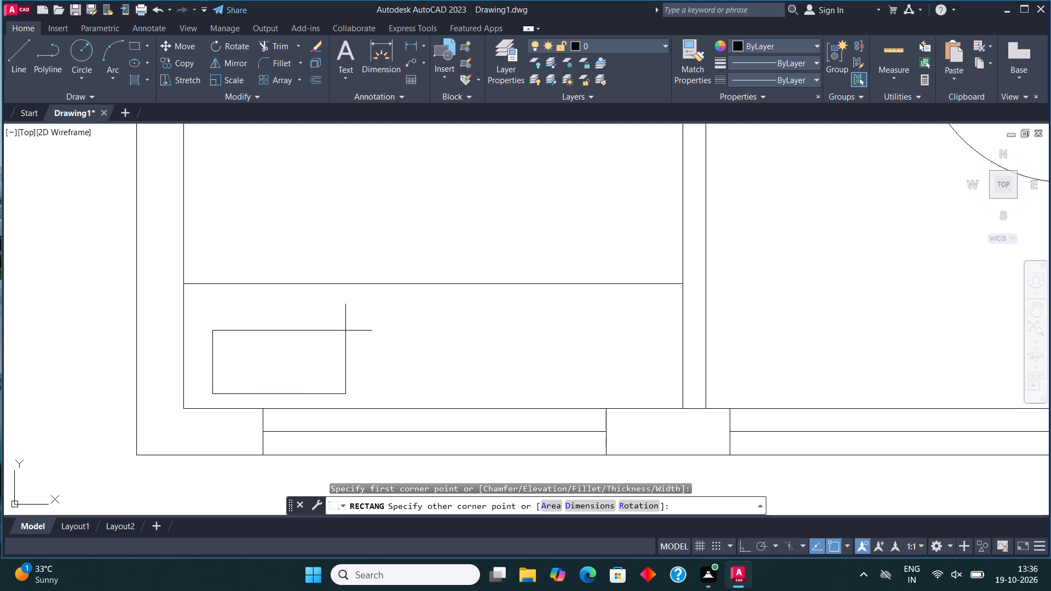
click(387, 298)
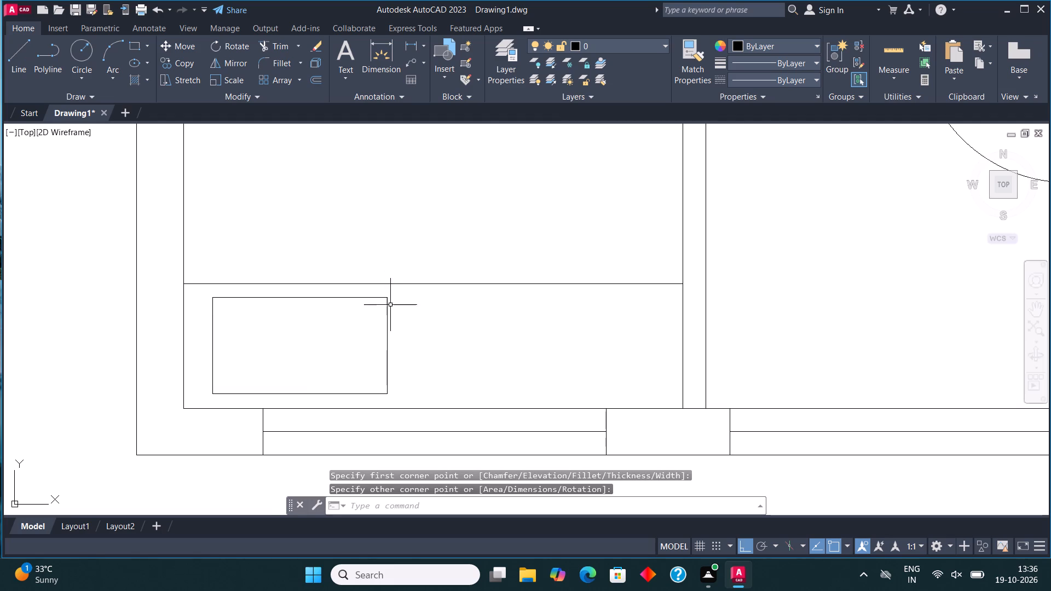
Divide the sink rectangle with a vertical line from its bottom-edge midpoint to its top edge.
click(16, 59)
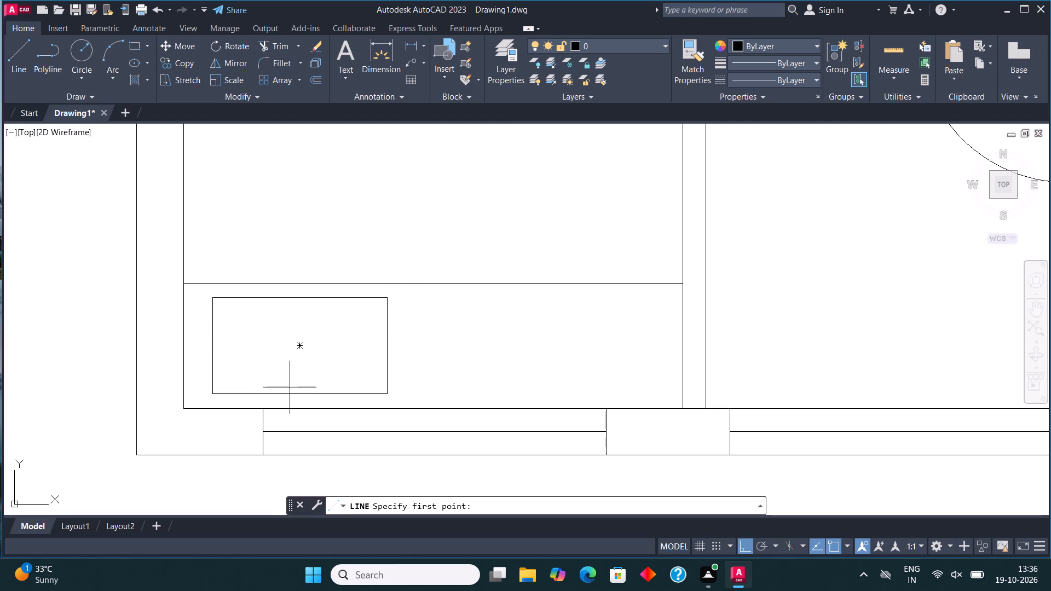
click(299, 393)
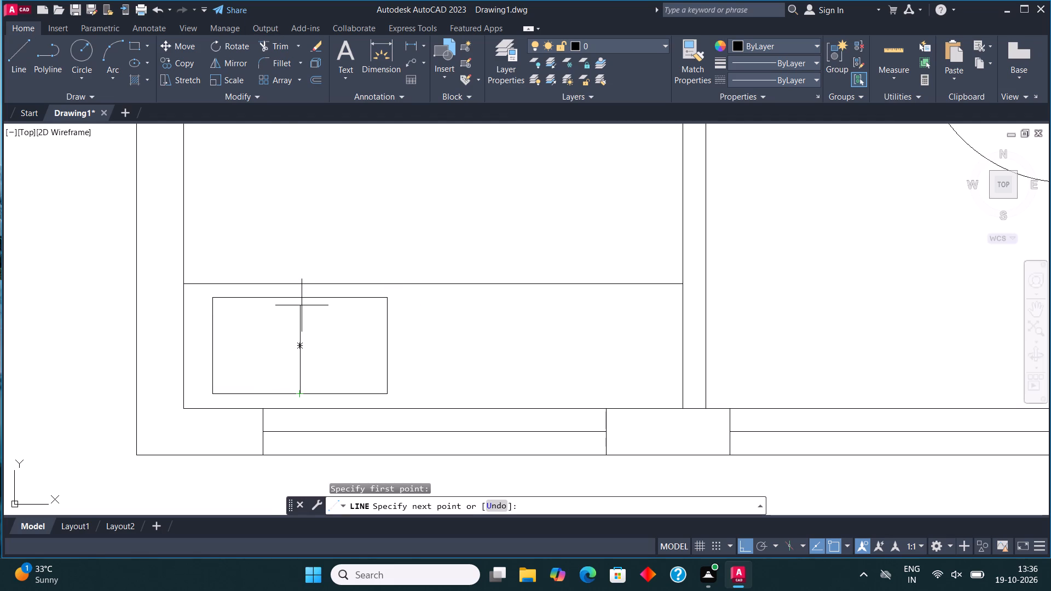
click(301, 302)
key(Escape)
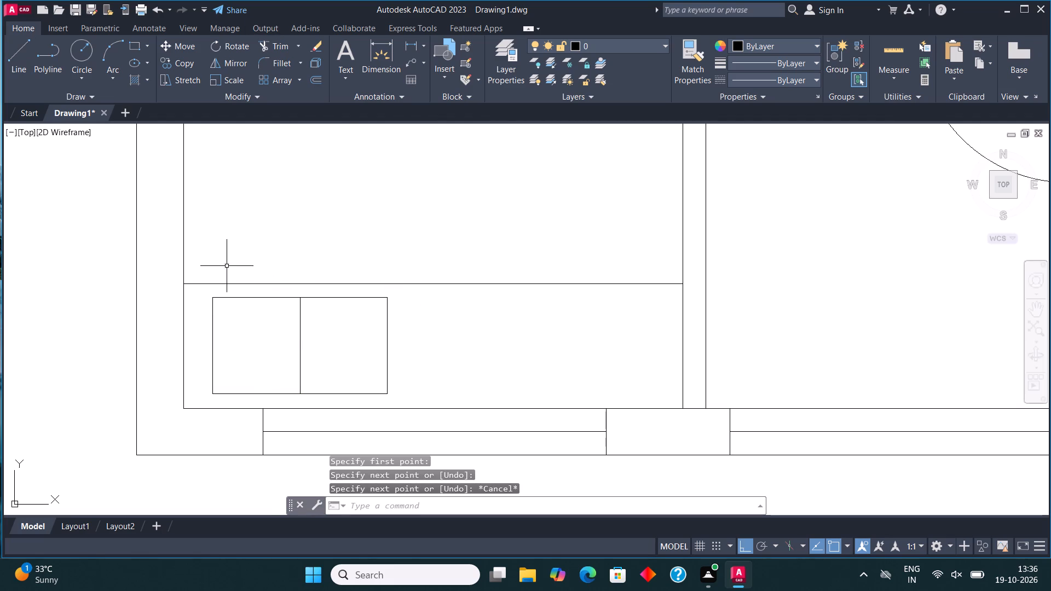
Draw an upright basin rectangle freehand inside the sink's left half, with a small margin on all sides.
click(133, 46)
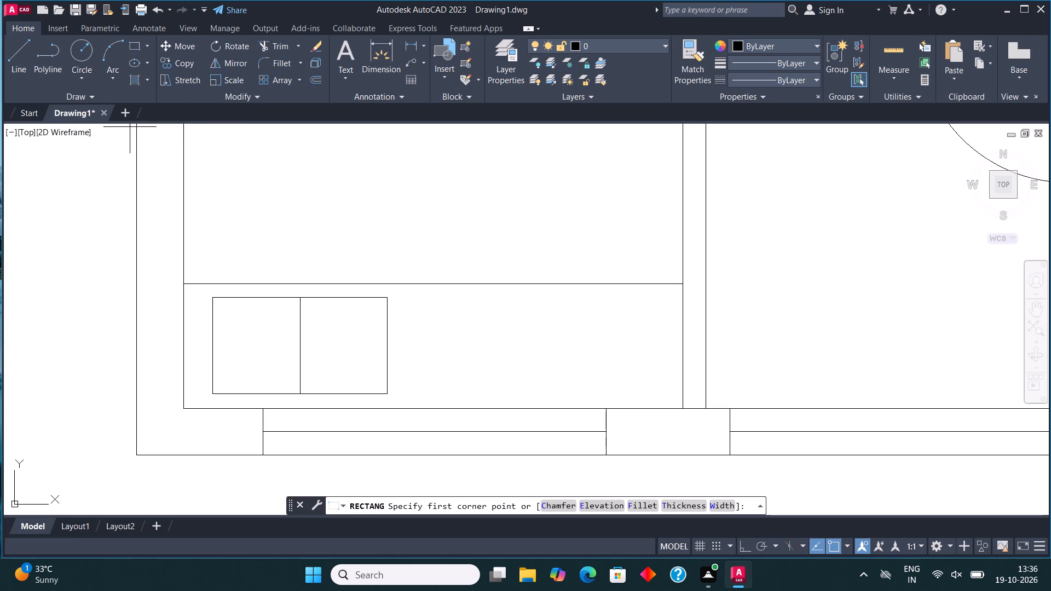
click(226, 386)
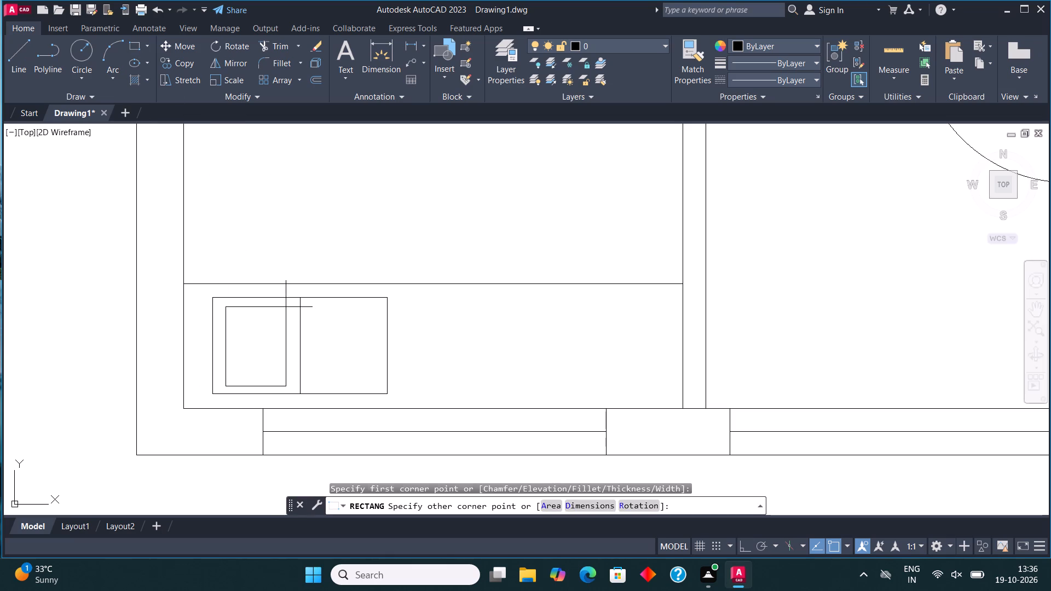
click(286, 307)
Copy the basin rectangle horizontally about 1'-5" into the sink's right half.
click(268, 306)
click(170, 60)
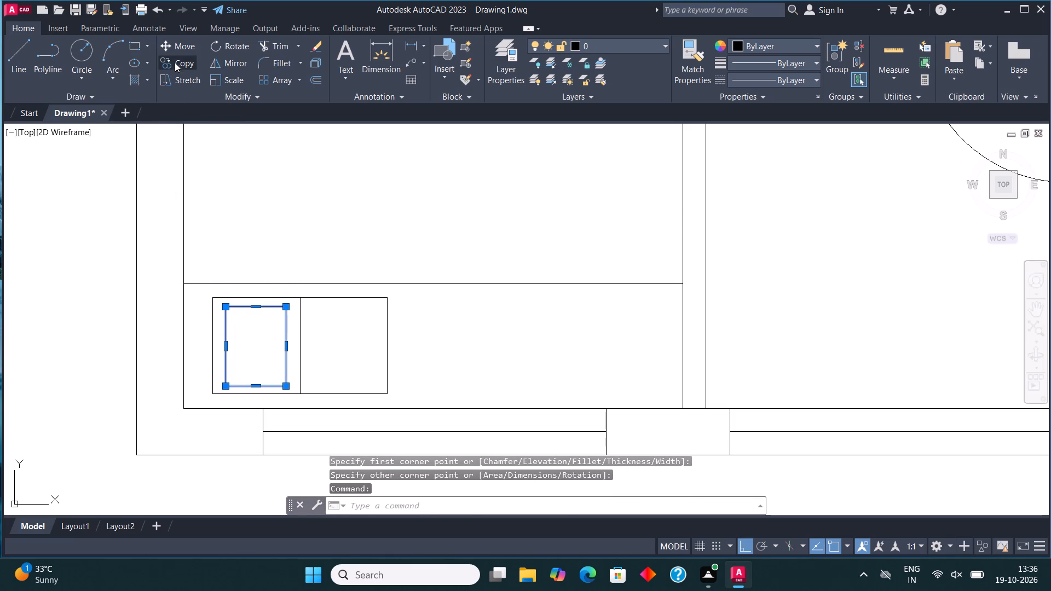
click(254, 345)
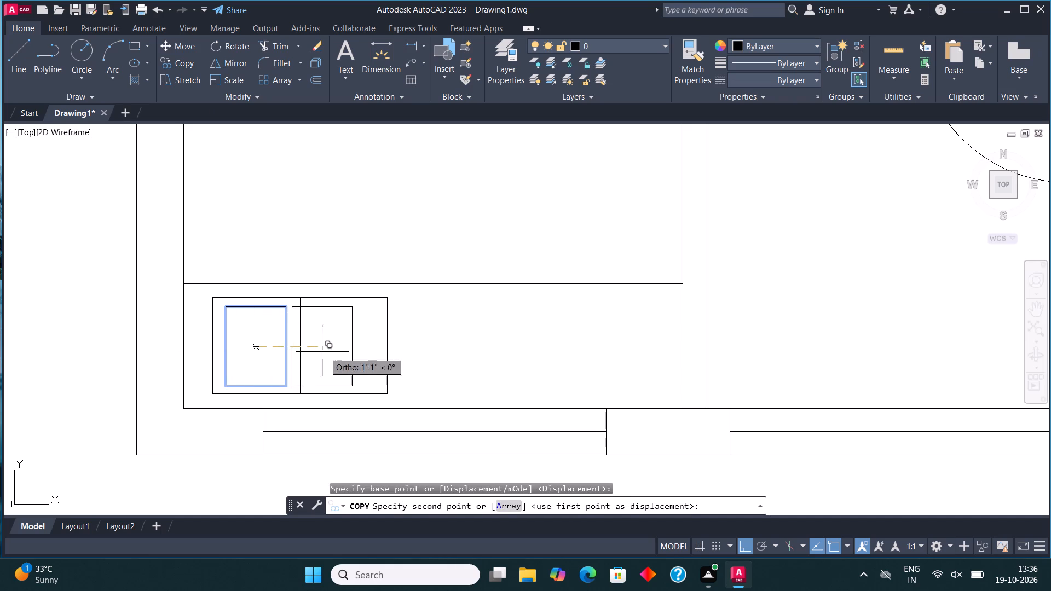
click(344, 349)
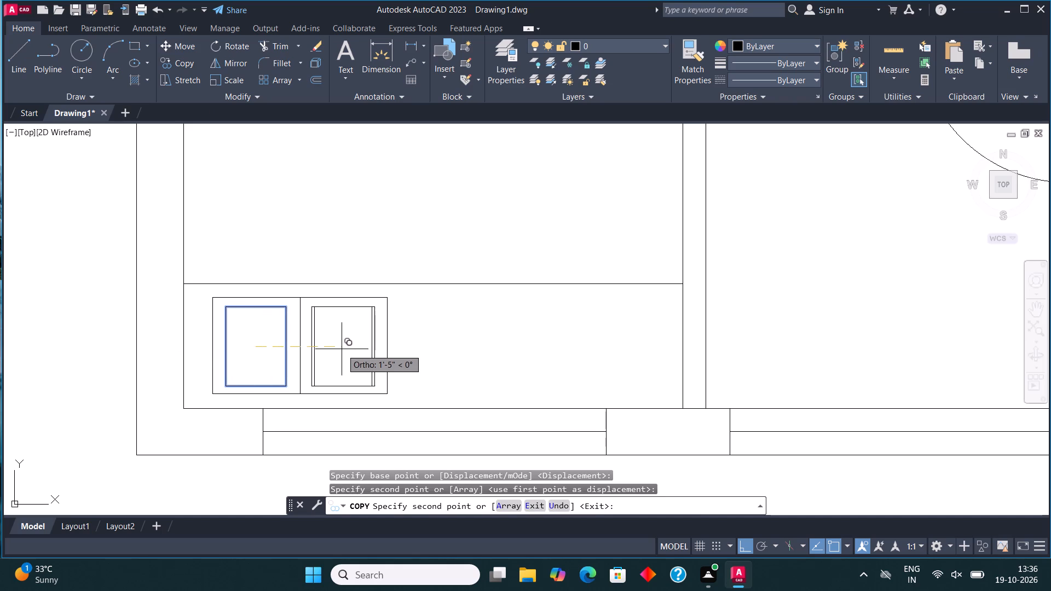
key(Escape)
Draw a drain circle of about 1" radius at the centre of the left basin.
click(79, 55)
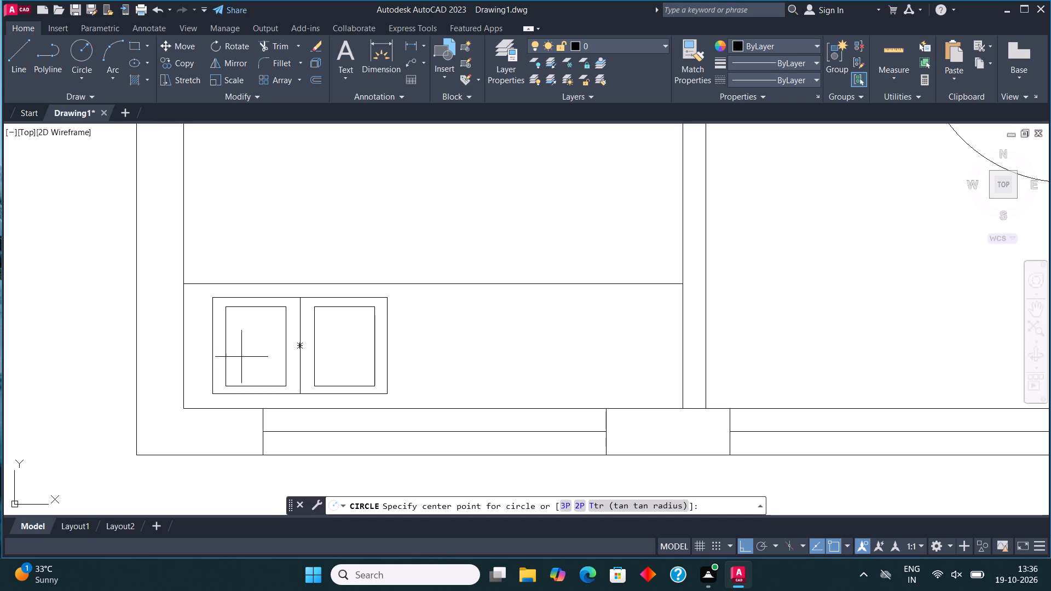
click(256, 343)
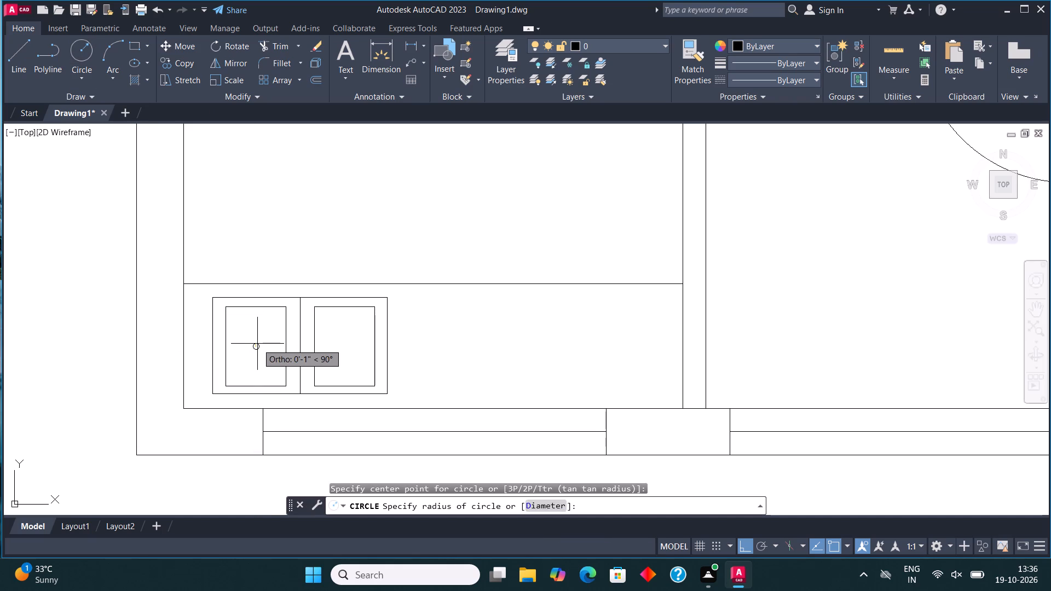
click(256, 341)
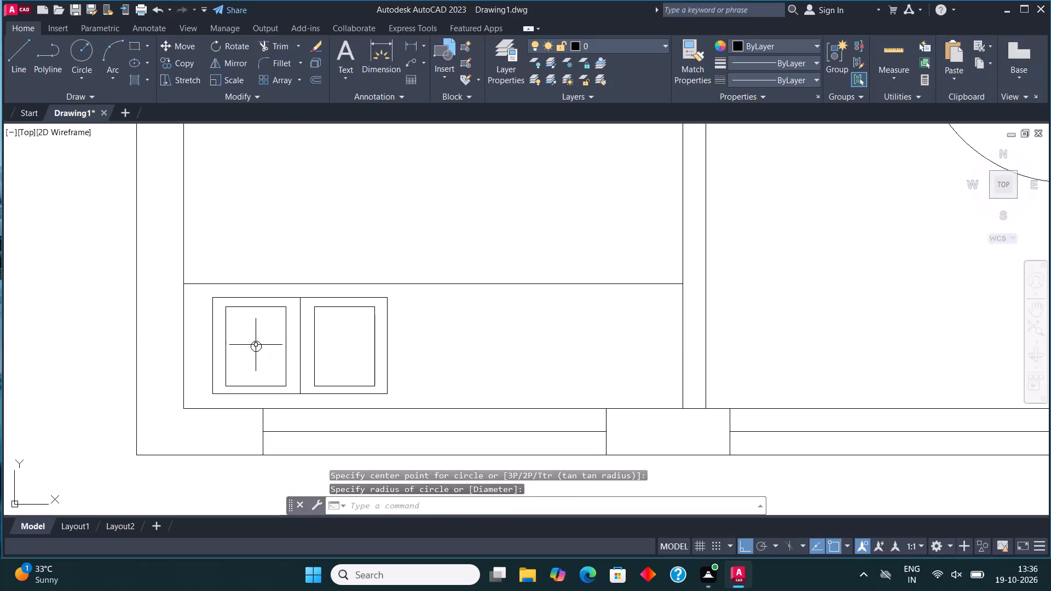
Copy the drain circle horizontally to the centre of the right basin.
click(256, 344)
click(250, 329)
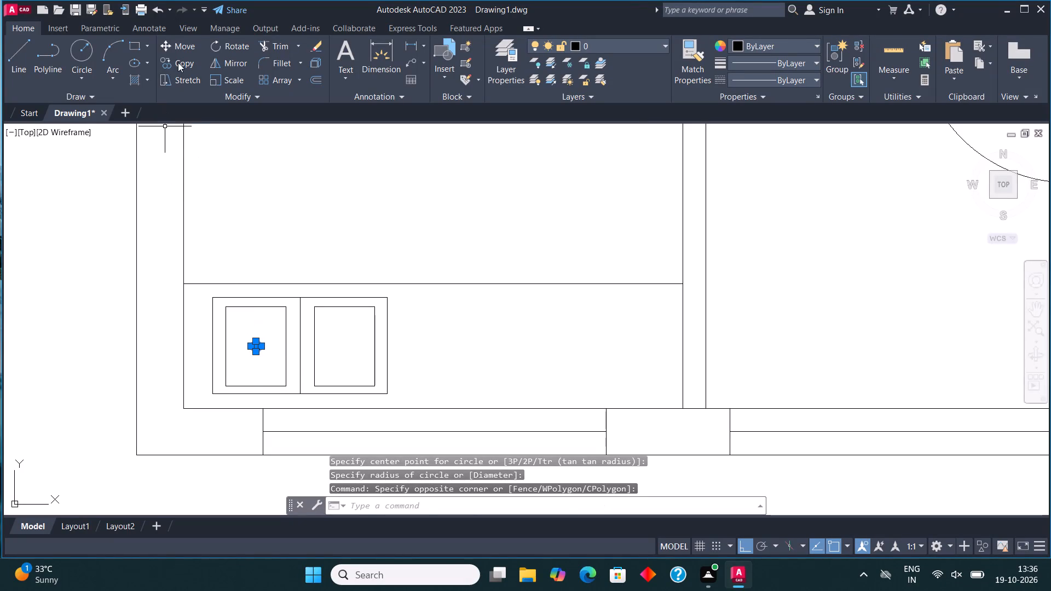
click(178, 62)
click(257, 345)
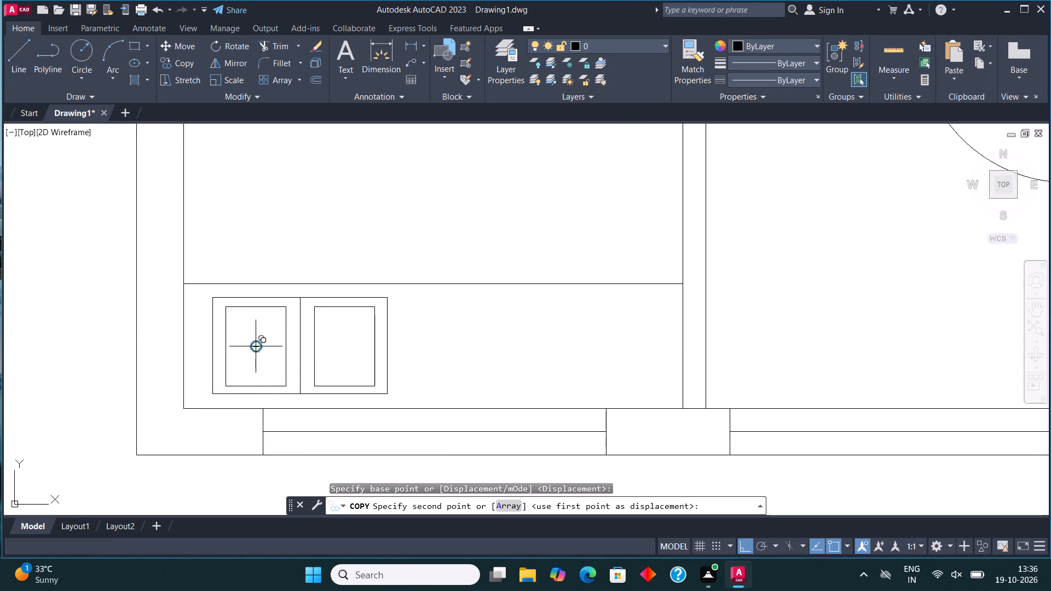
click(343, 345)
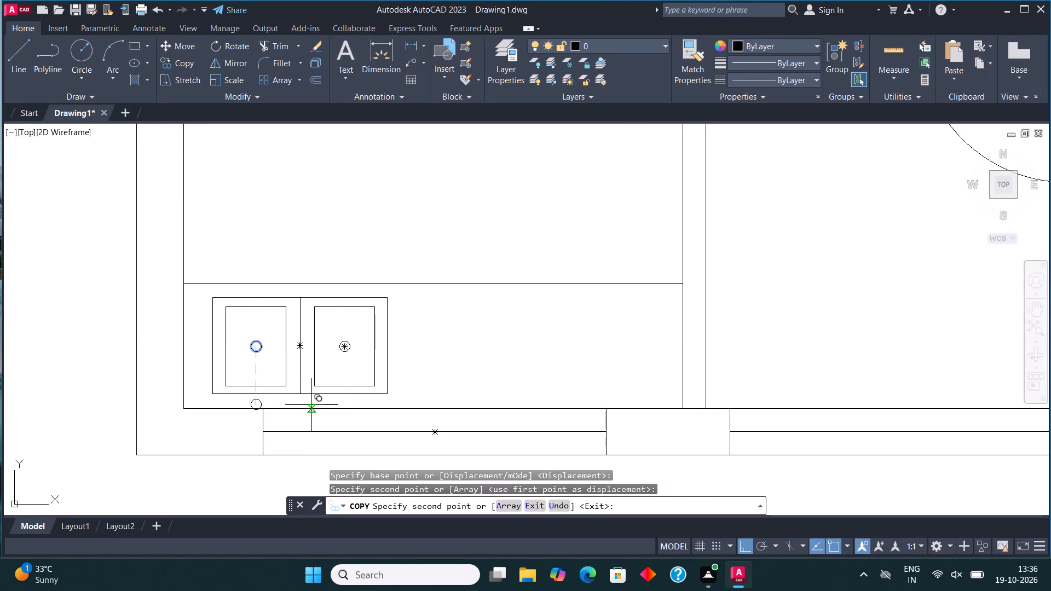
key(Escape)
Draw a horizontal stove rectangle freehand inside the counter strip, between the sink and the first partition.
scroll(310, 396, down, 2)
scroll(350, 394, up, 2)
middle_drag(316, 386, 253, 365)
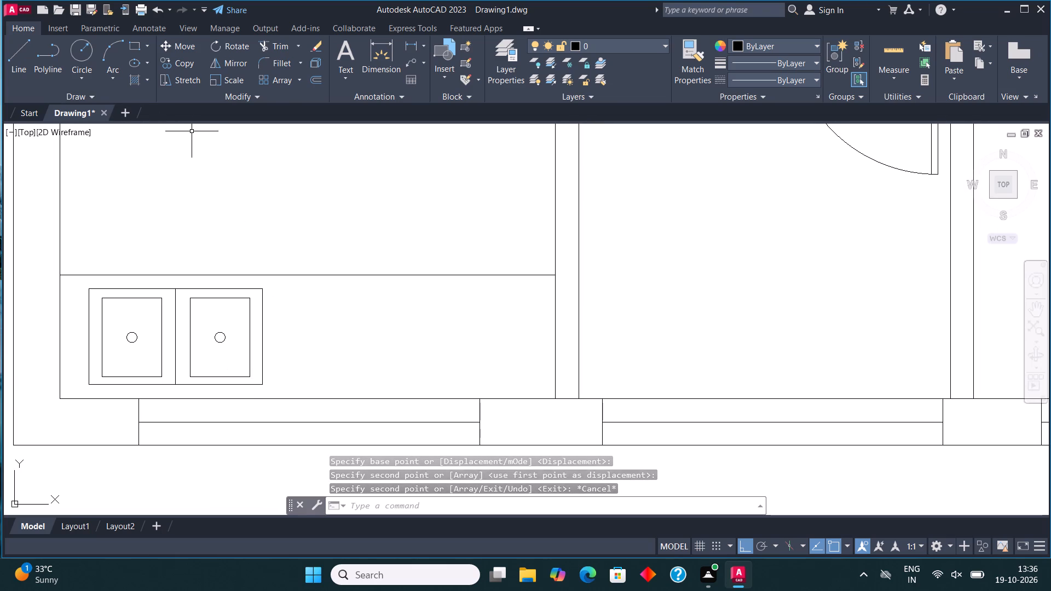
click(135, 39)
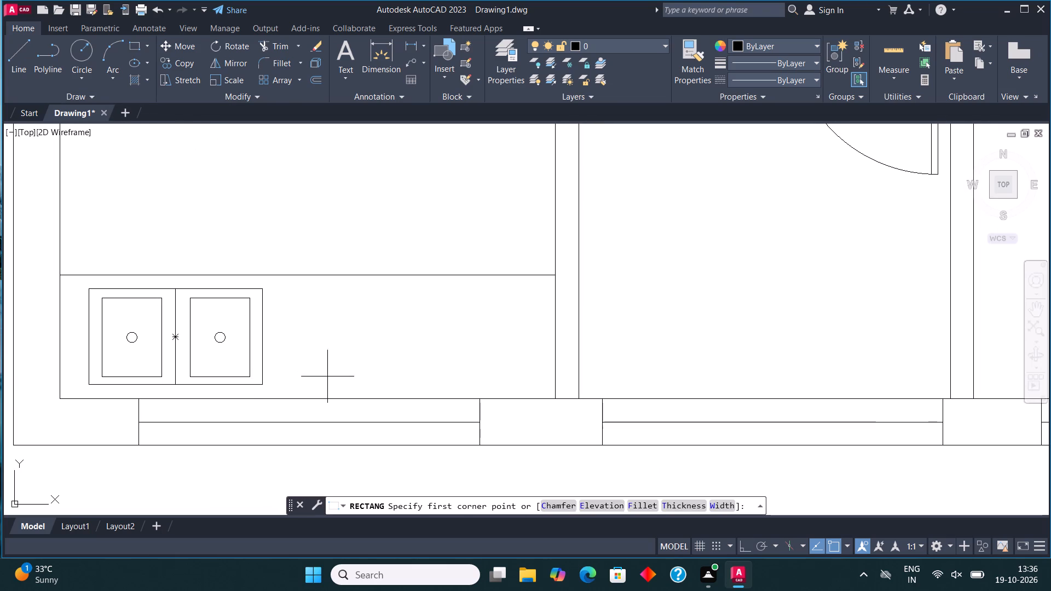
click(338, 377)
click(503, 291)
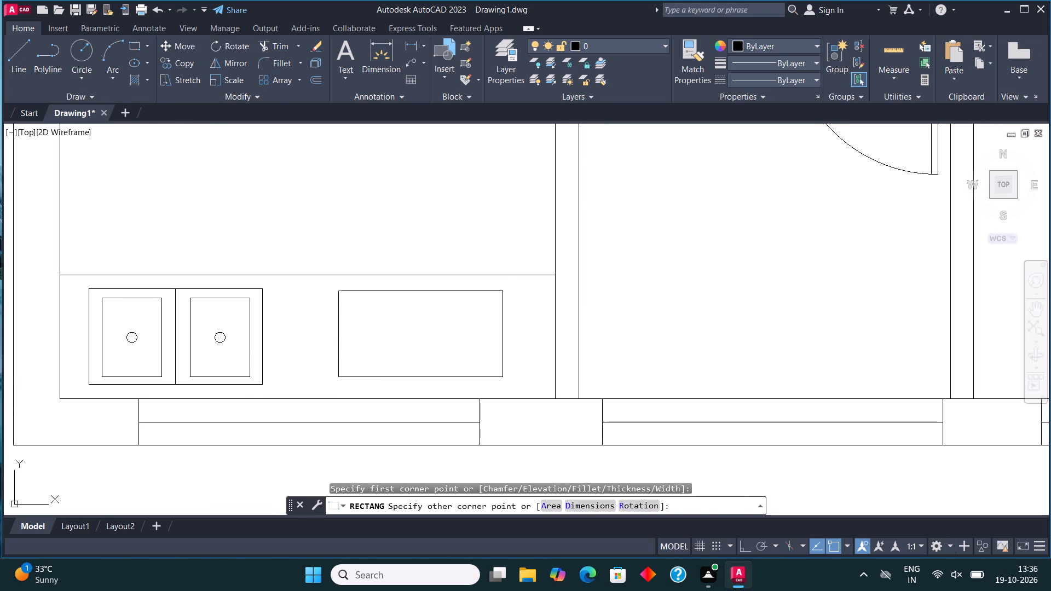
Draw a burner circle freehand in the left half of the stove rectangle.
click(80, 50)
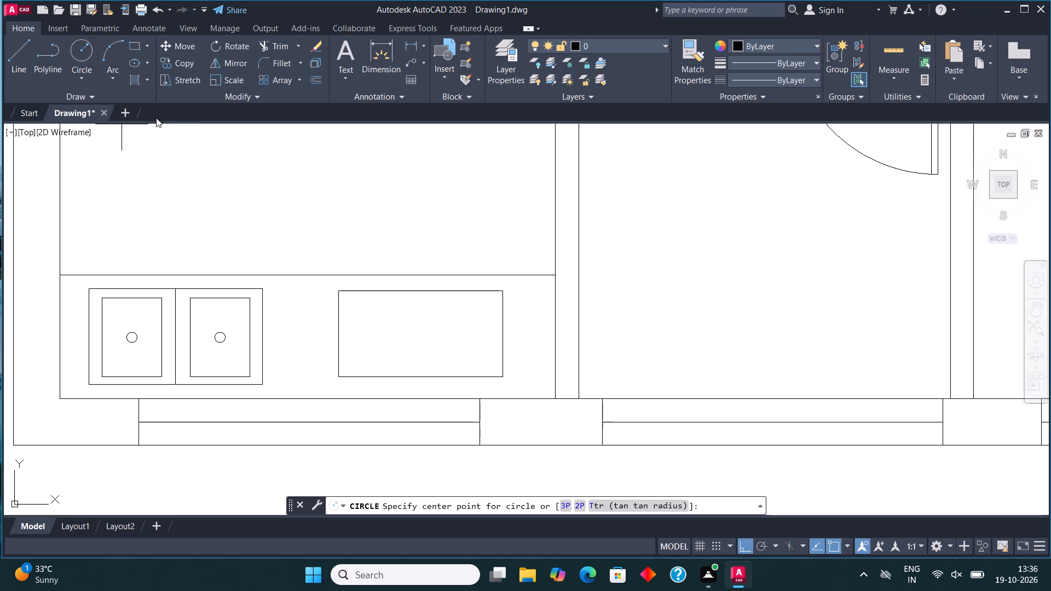
scroll(304, 366, down, 2)
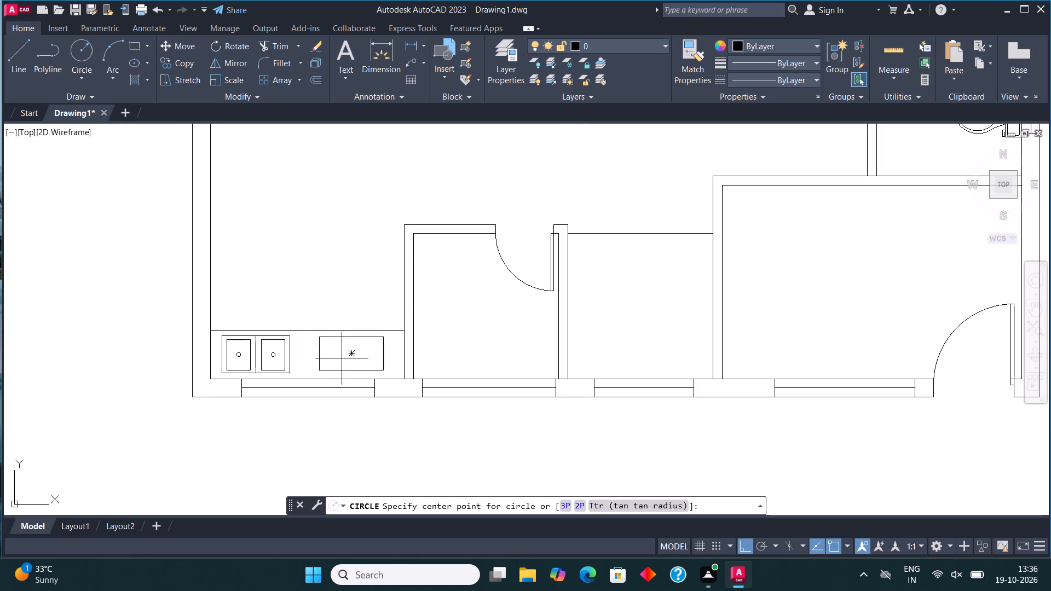
scroll(347, 352, up, 3)
scroll(285, 350, down, 2)
scroll(285, 351, up, 2)
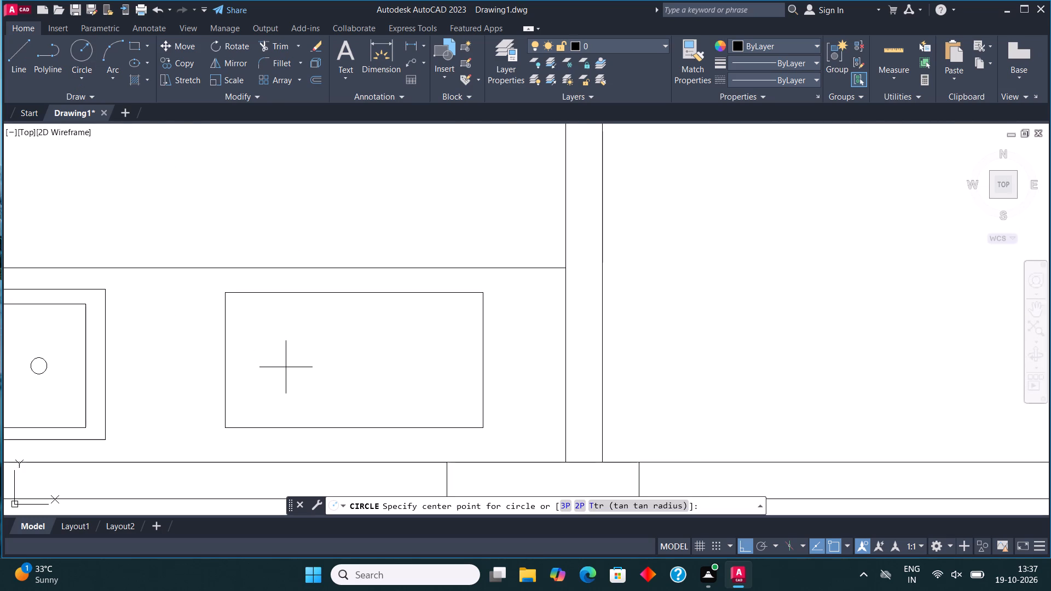
click(298, 365)
click(310, 399)
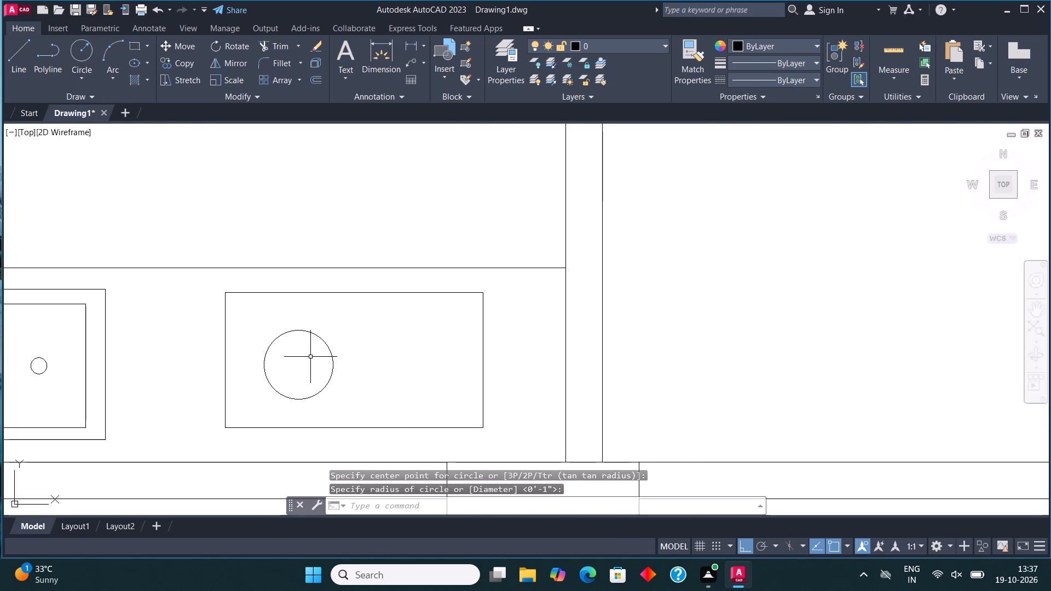
Copy the burner circle horizontally into the stove rectangle's right half, leaving a gap between the two circles.
click(310, 357)
click(279, 316)
click(179, 67)
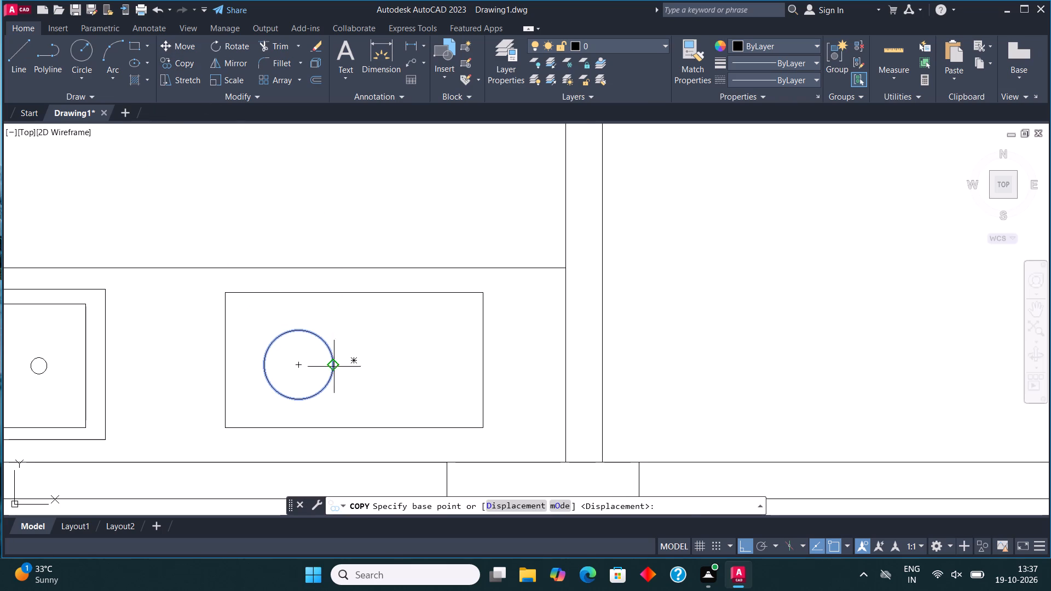
click(305, 364)
click(399, 375)
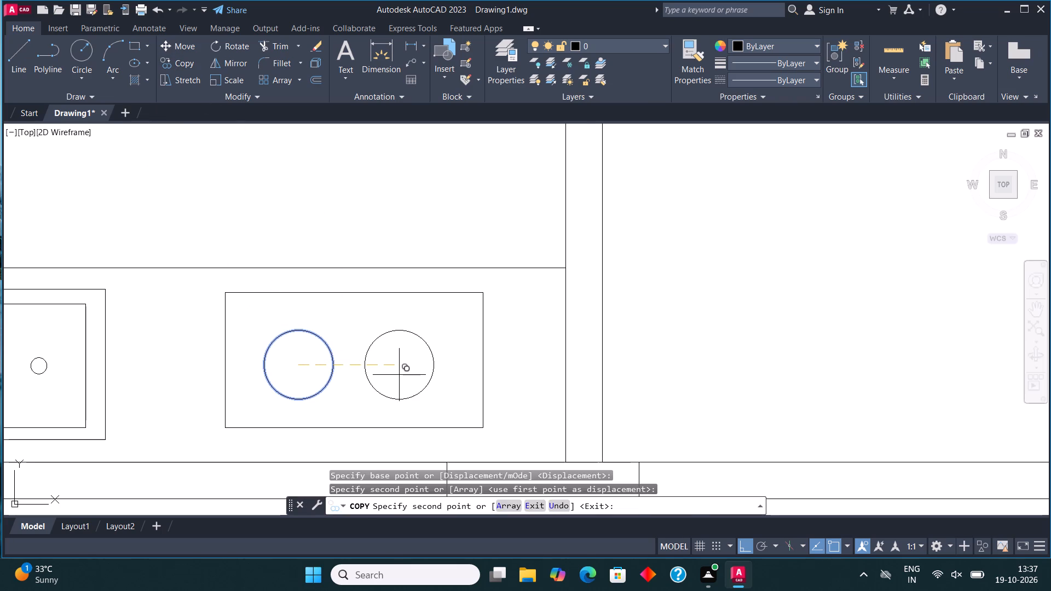
key(Escape)
Move both burner circles together slightly upward inside the stove rectangle.
scroll(365, 347, down, 1)
scroll(370, 354, up, 1)
drag(376, 351, 376, 351)
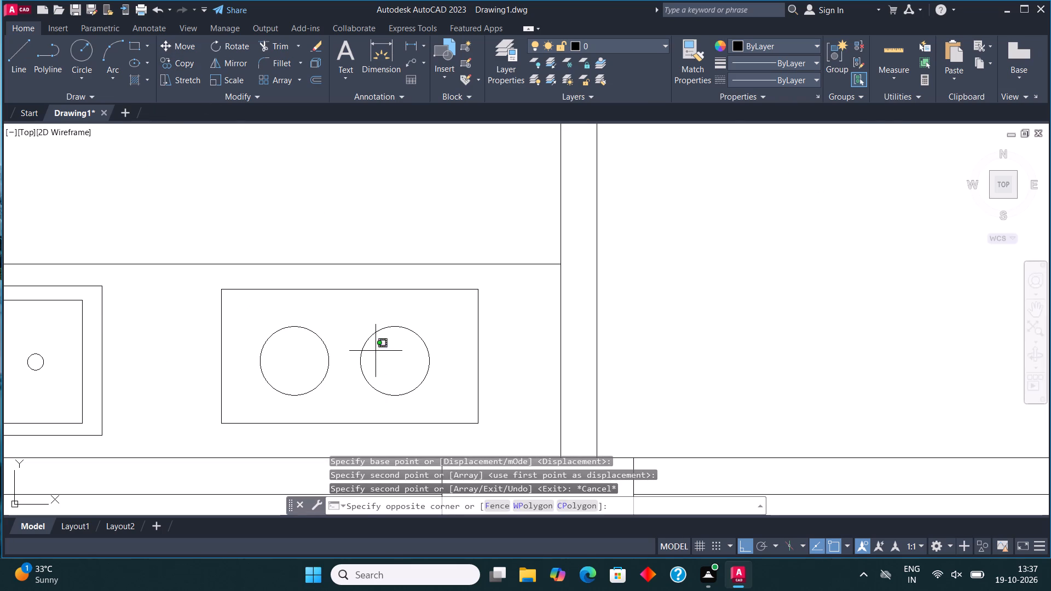
drag(376, 351, 369, 349)
click(272, 342)
click(183, 49)
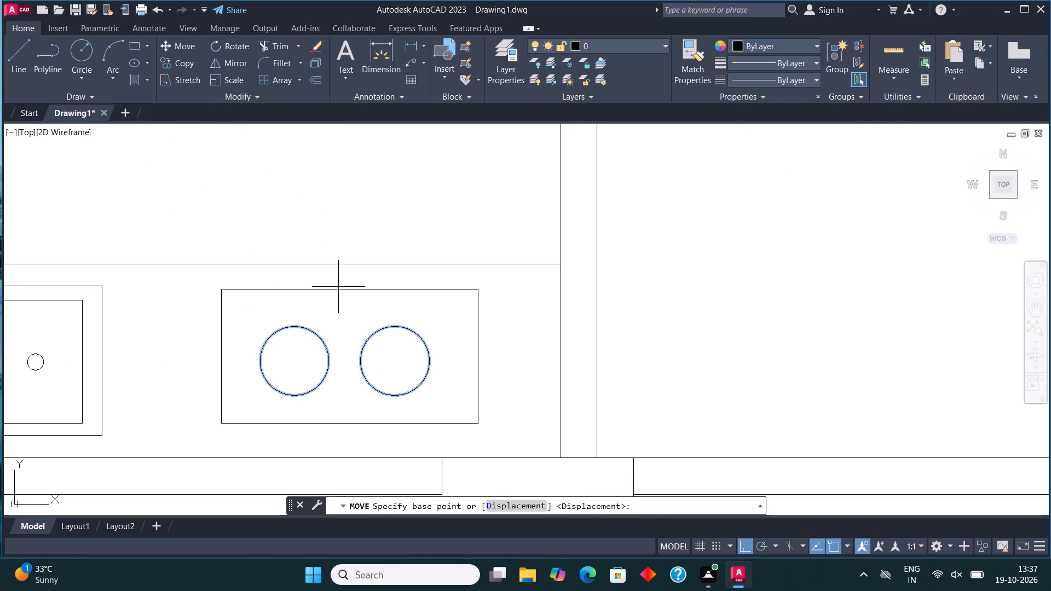
click(337, 365)
click(337, 358)
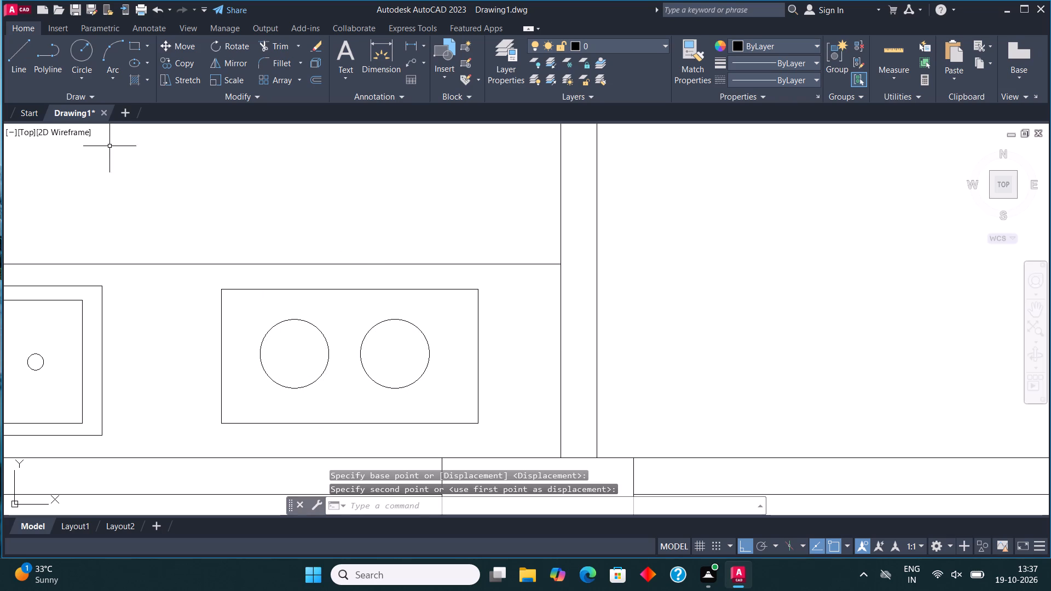
Draw short outward tick lines, about 1" long, from the bottom, top, left and right quadrants of the left burner circle.
click(27, 59)
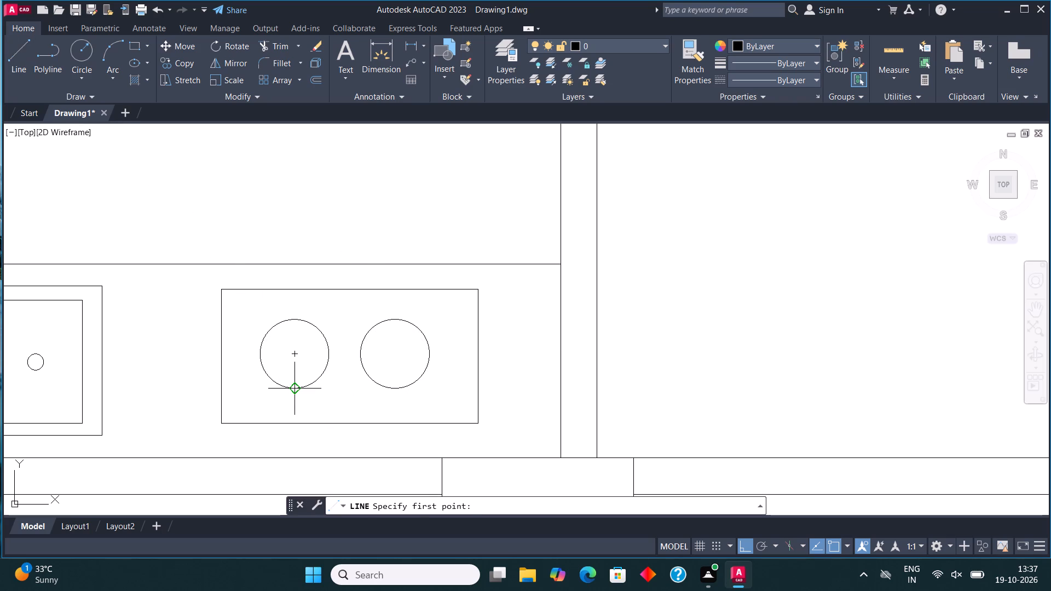
click(294, 387)
click(298, 399)
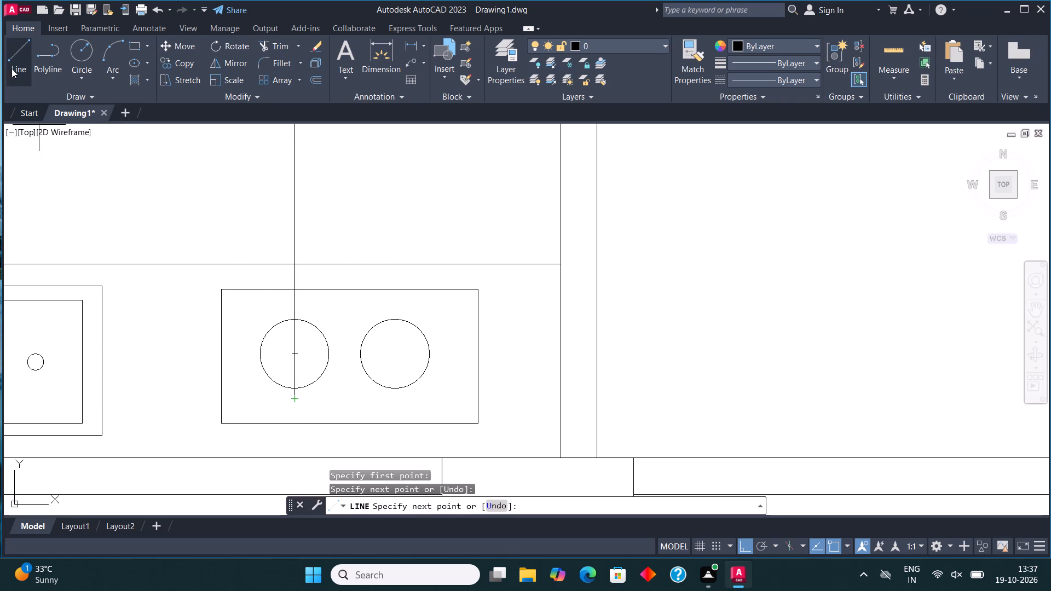
click(19, 59)
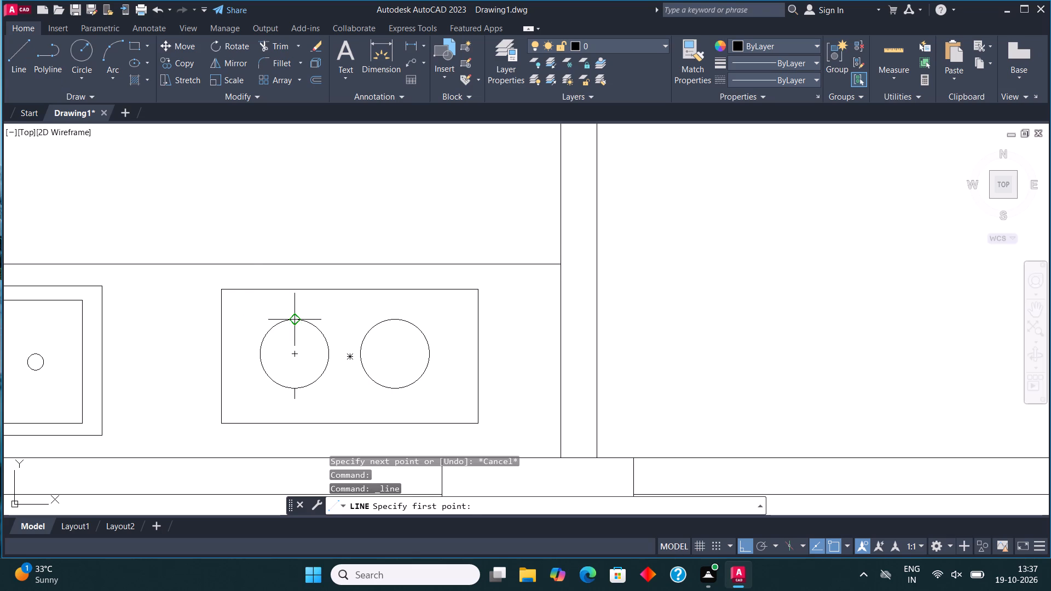
click(294, 317)
click(294, 306)
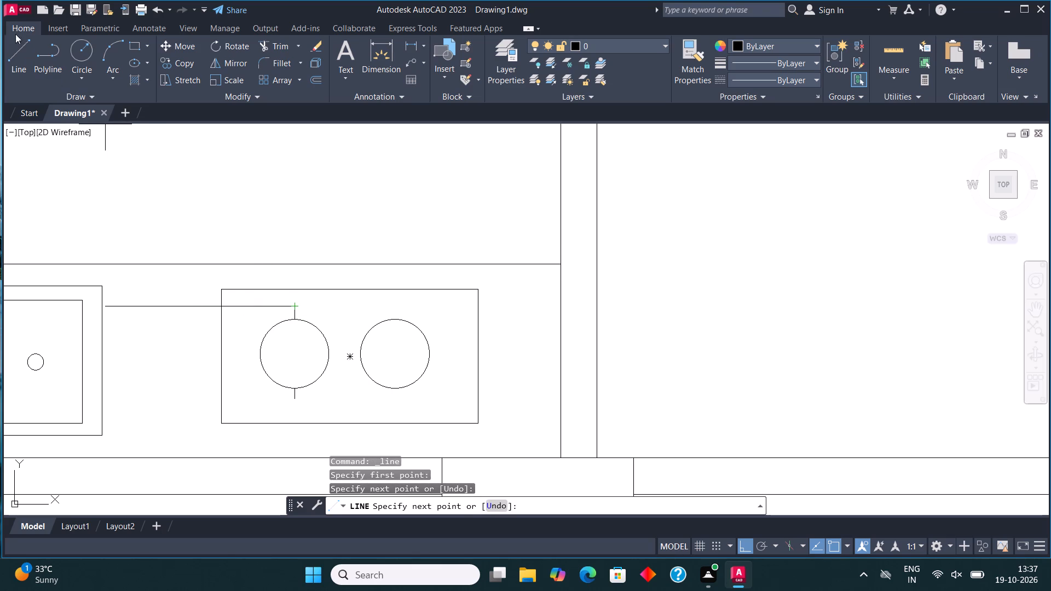
click(18, 54)
click(261, 358)
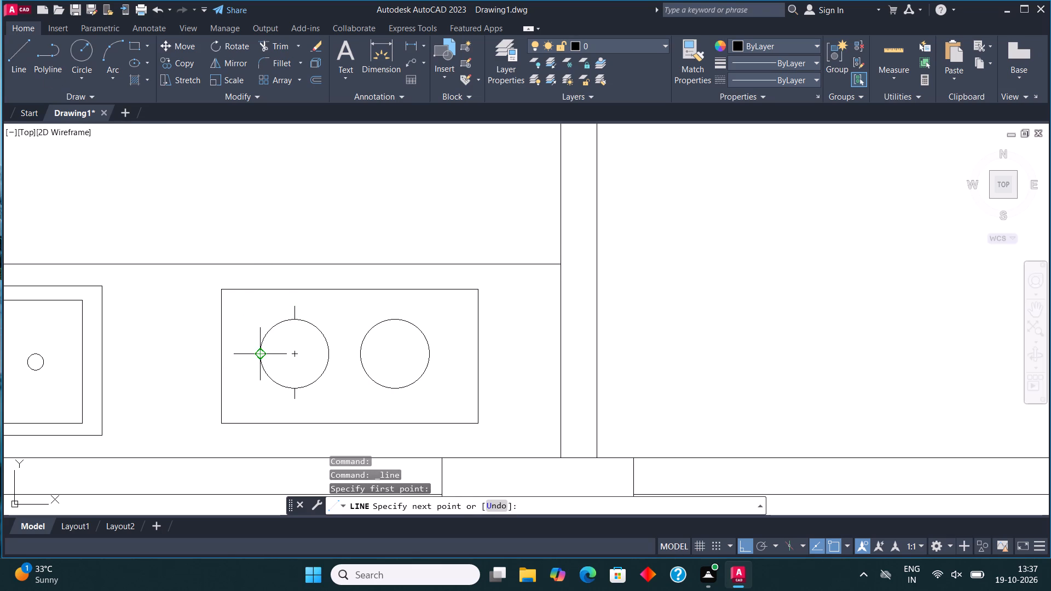
click(251, 354)
click(10, 47)
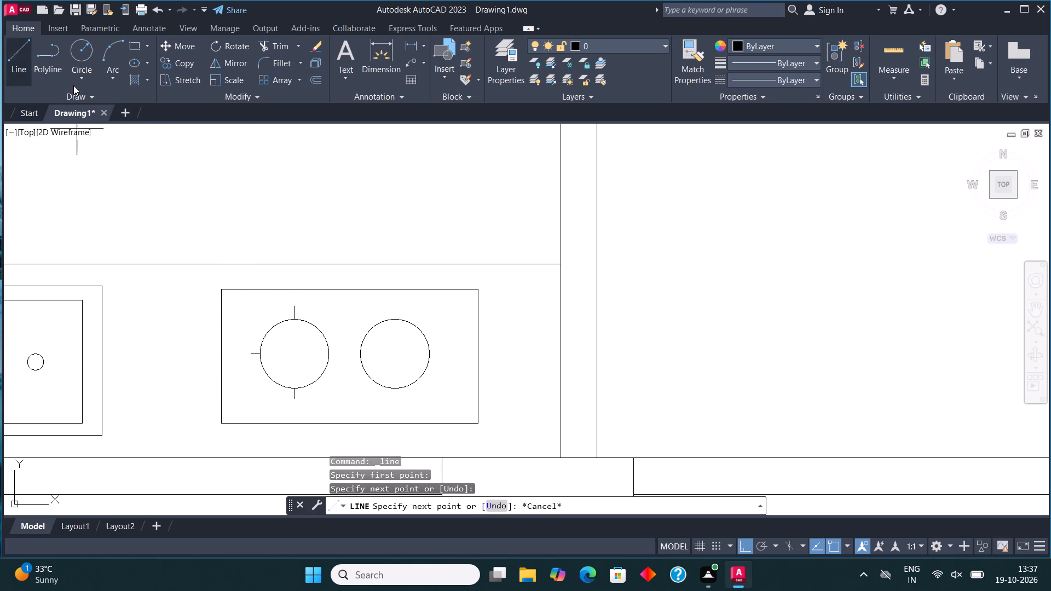
scroll(349, 349, up, 1)
click(319, 362)
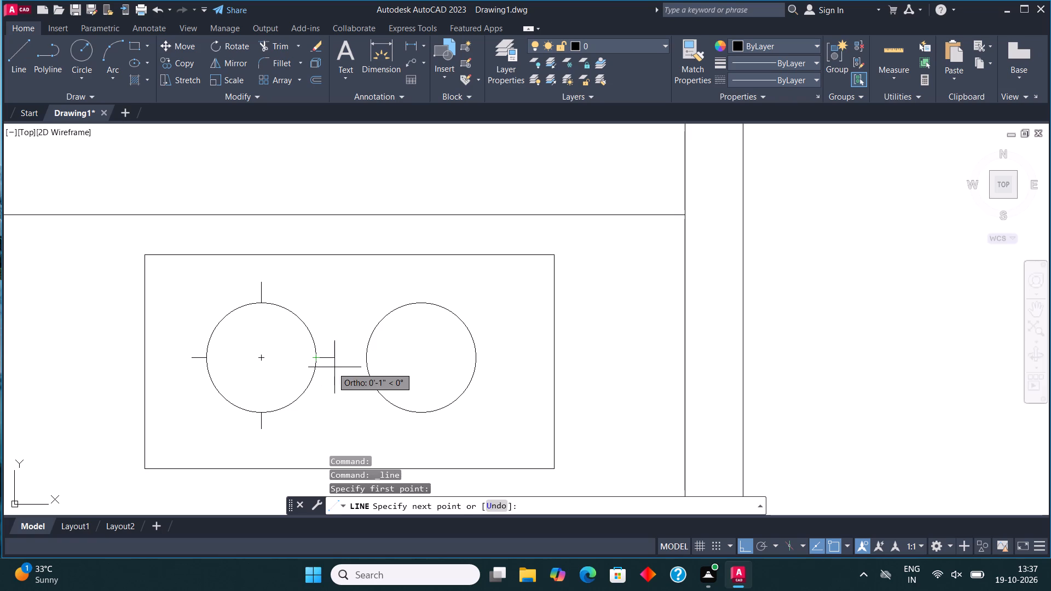
click(329, 363)
Draw short outward tick lines, about 1" long, from the top, bottom, left and right quadrants of the right burner circle.
click(15, 67)
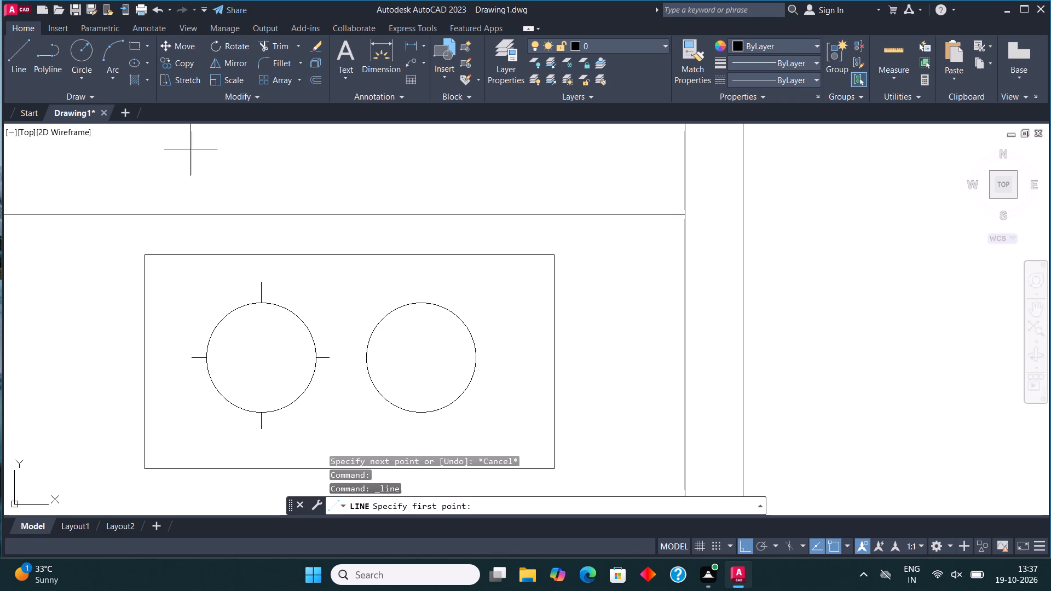
click(425, 308)
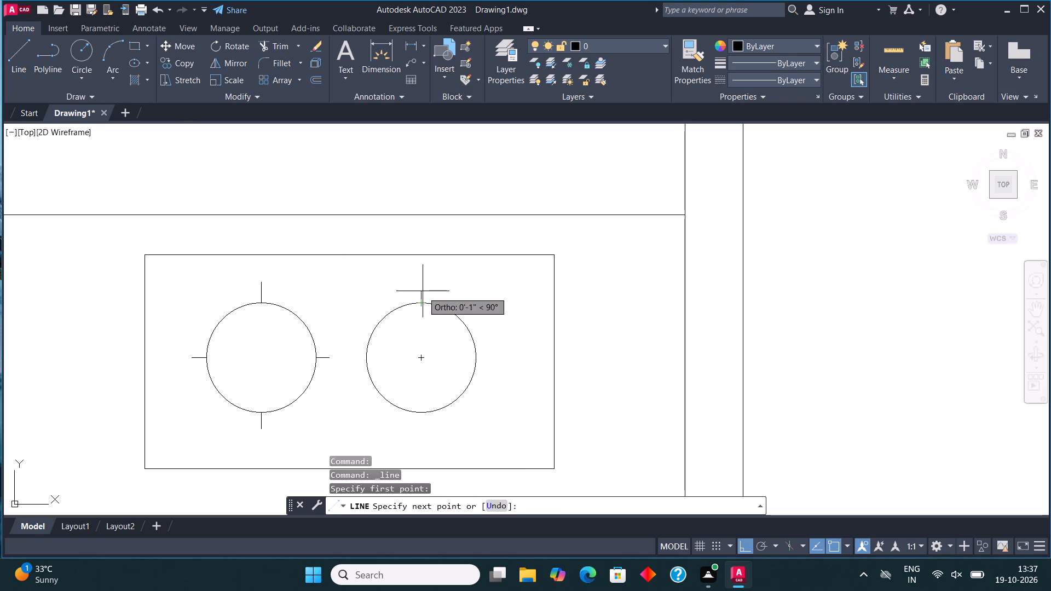
click(423, 288)
click(17, 42)
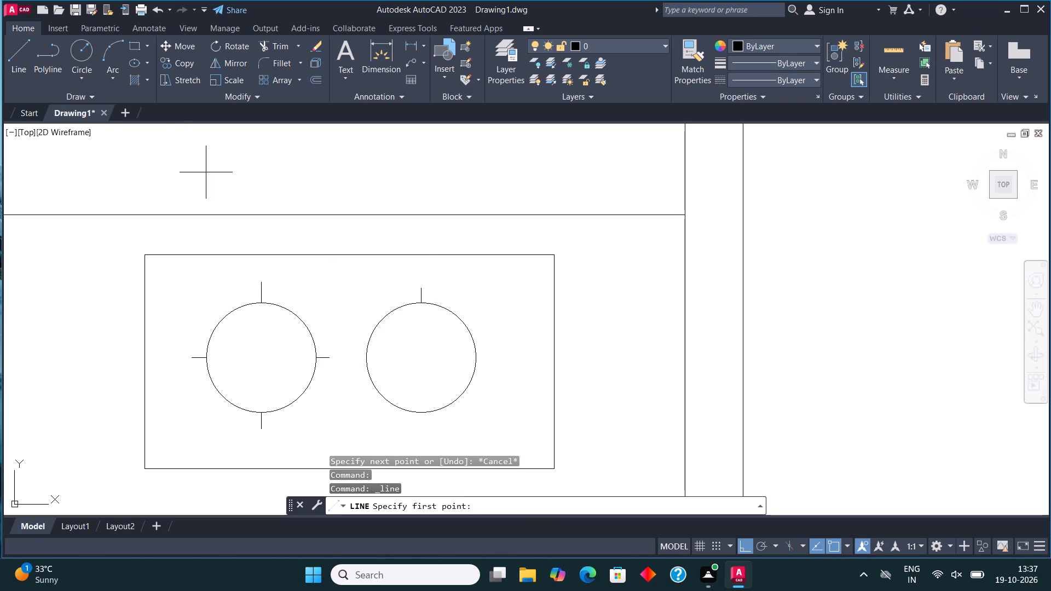
click(424, 412)
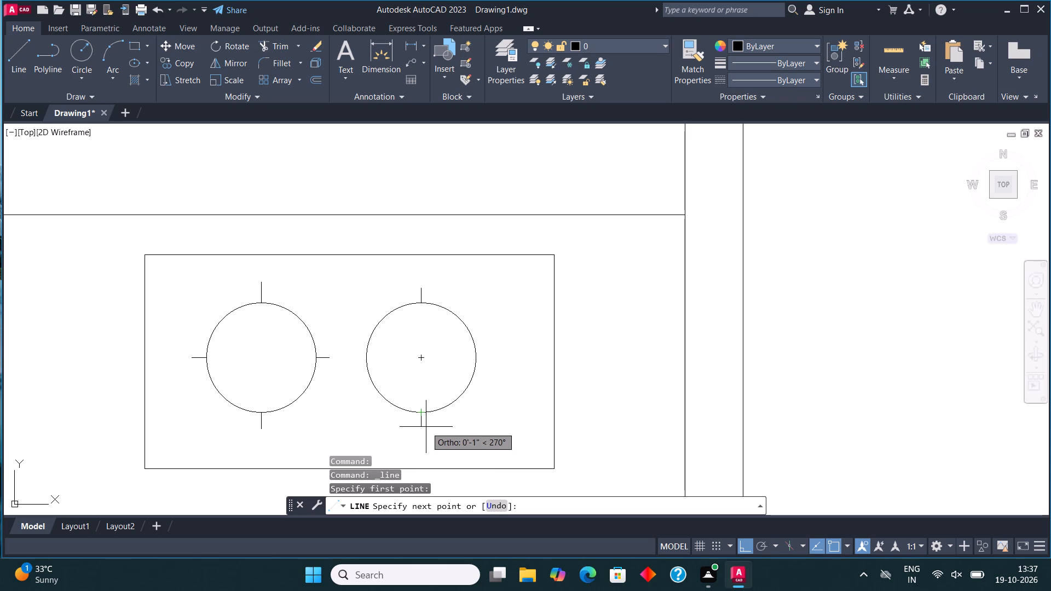
click(425, 430)
click(13, 62)
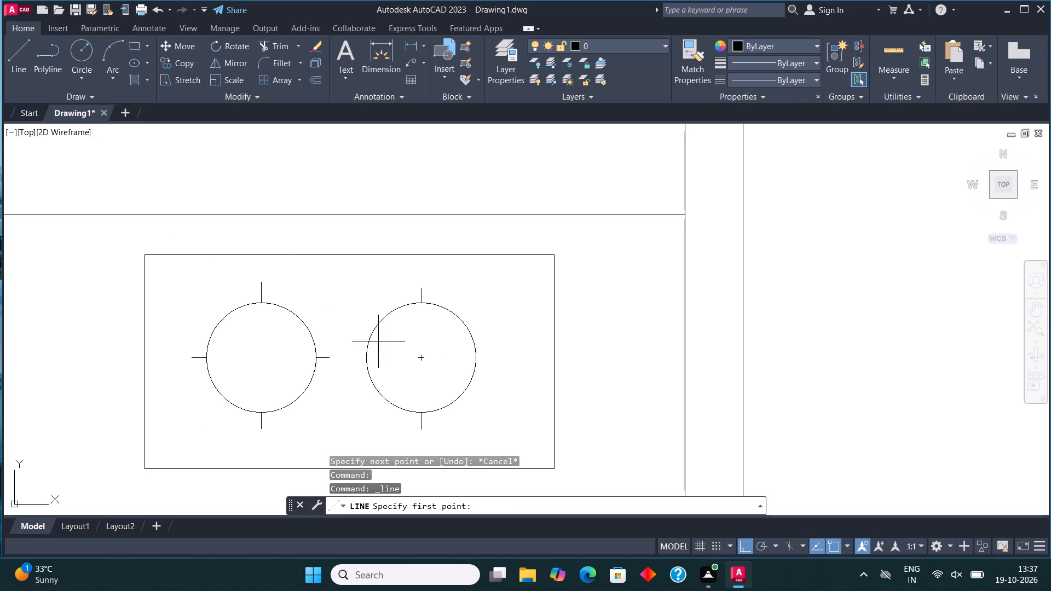
click(366, 360)
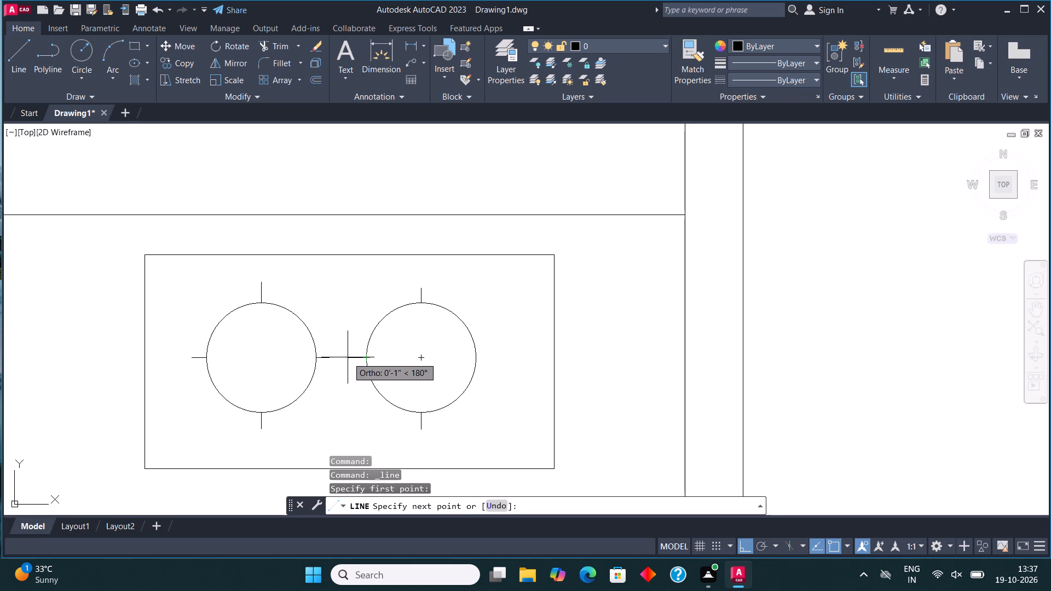
click(348, 357)
click(14, 54)
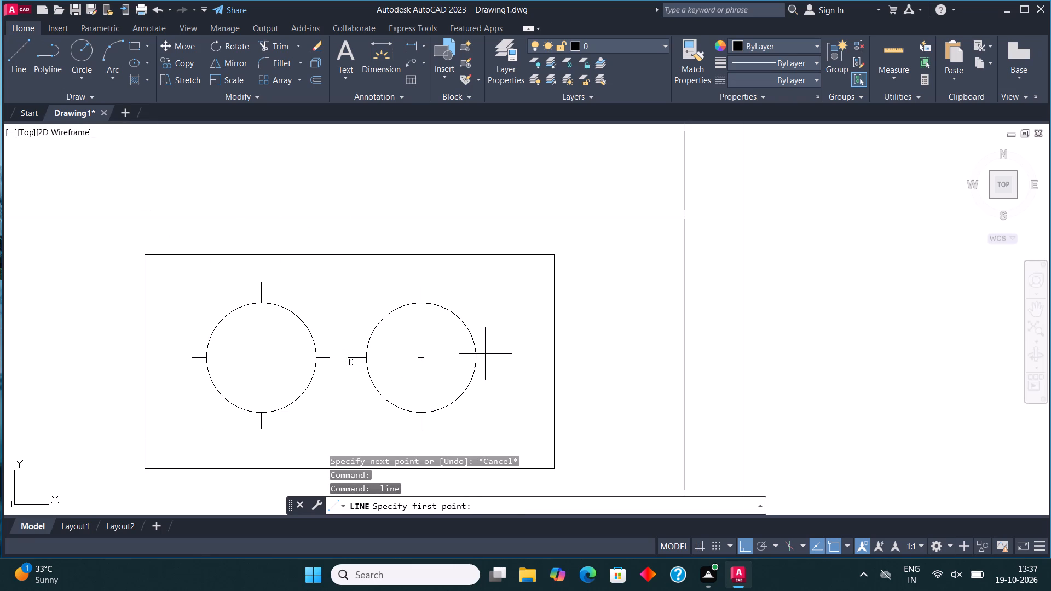
click(478, 358)
click(493, 364)
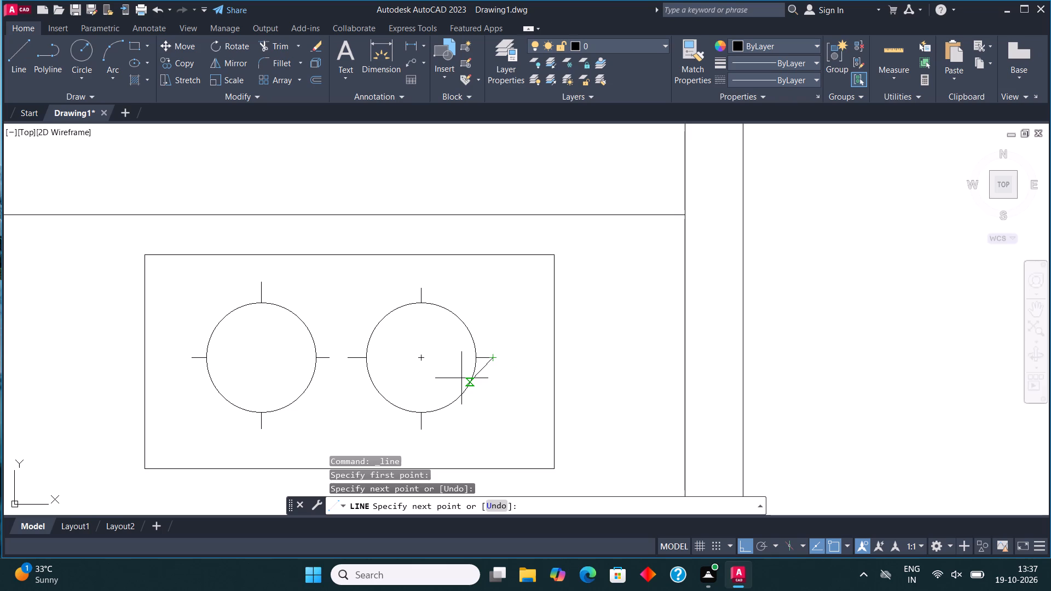
key(Escape)
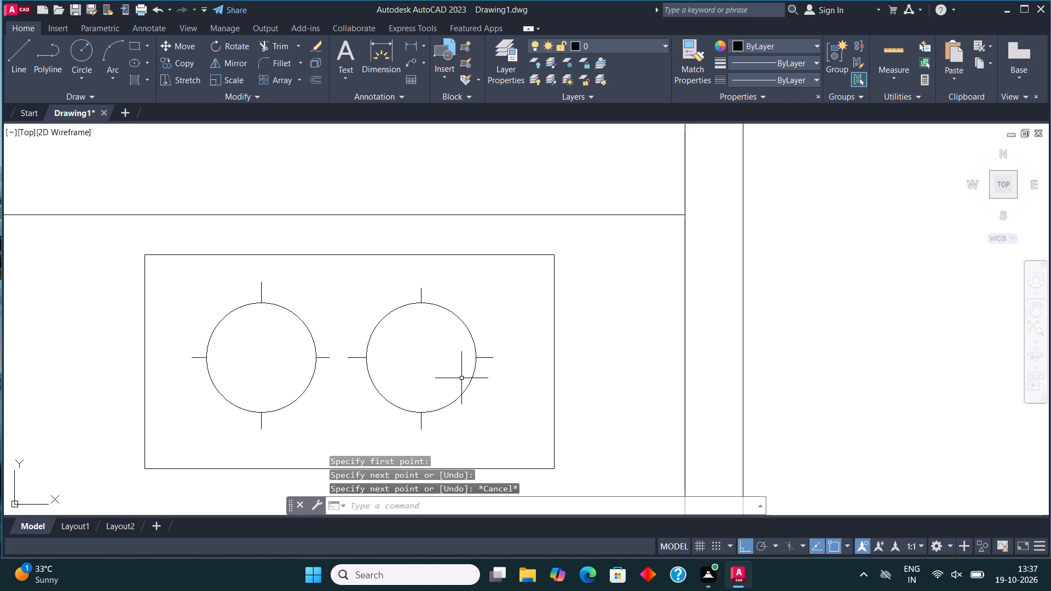
Draw a small concentric circle freehand at the centre of each of the two burner circles.
scroll(357, 338, down, 3)
scroll(319, 326, up, 3)
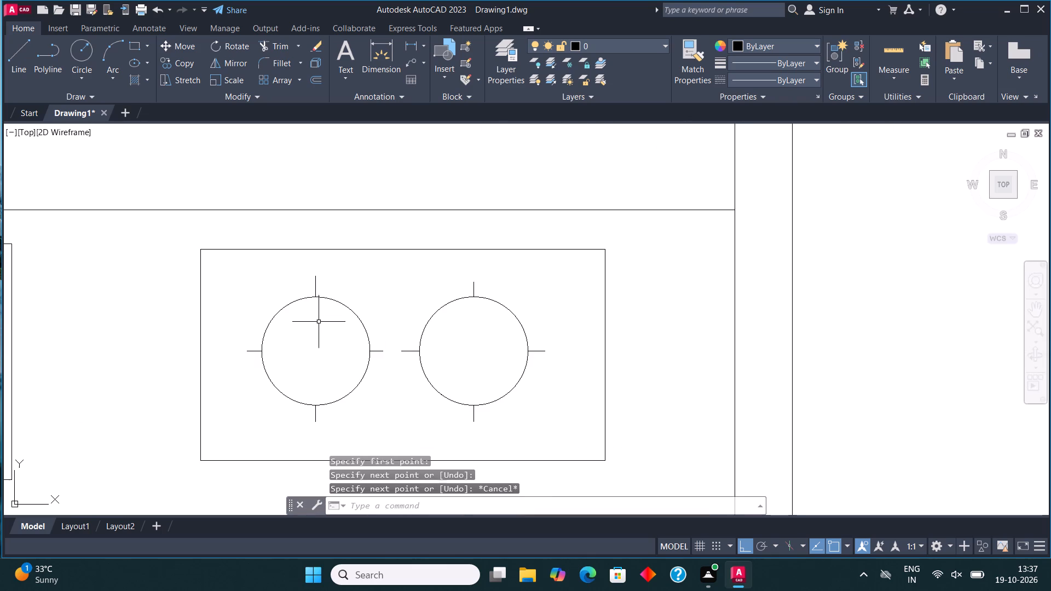
click(73, 45)
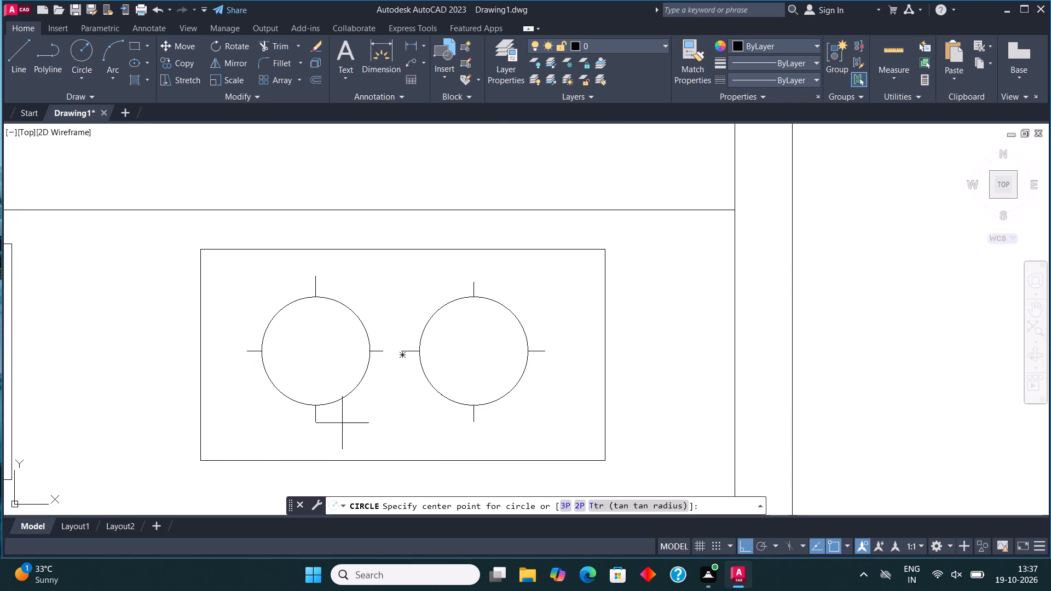
click(316, 351)
click(321, 354)
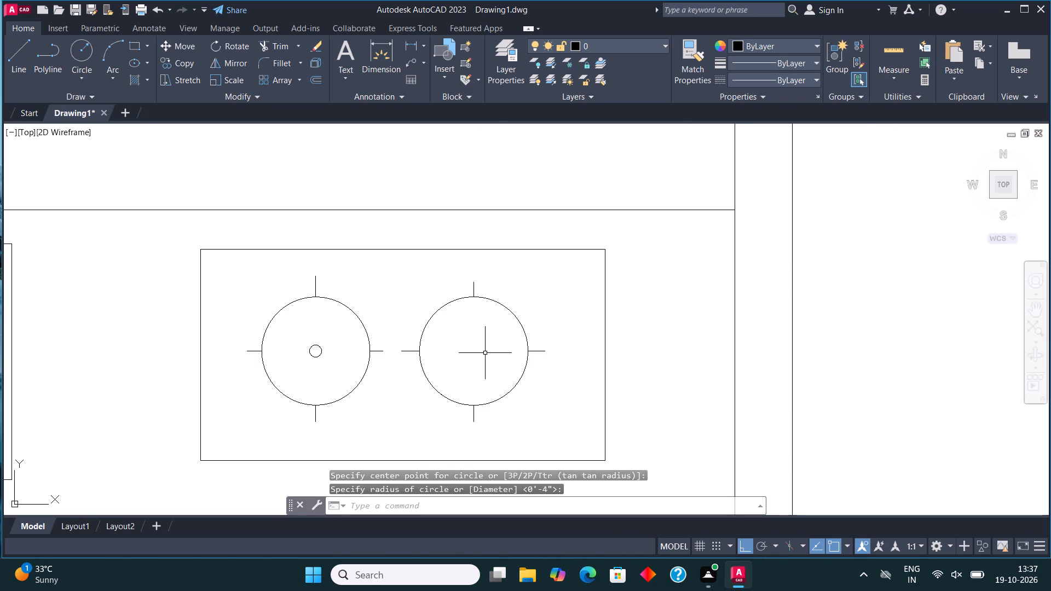
click(86, 58)
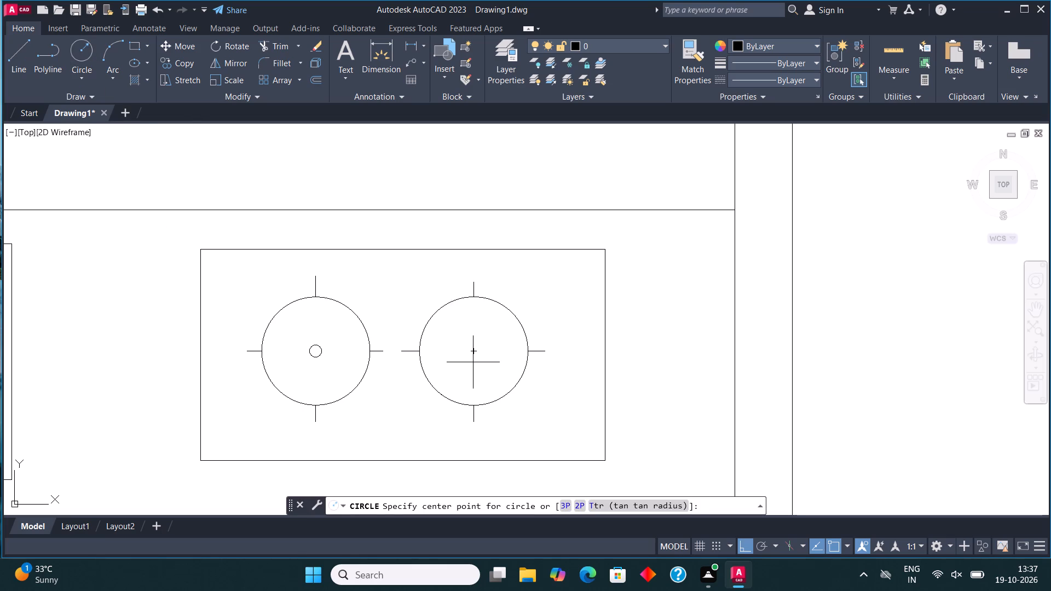
click(473, 353)
click(478, 356)
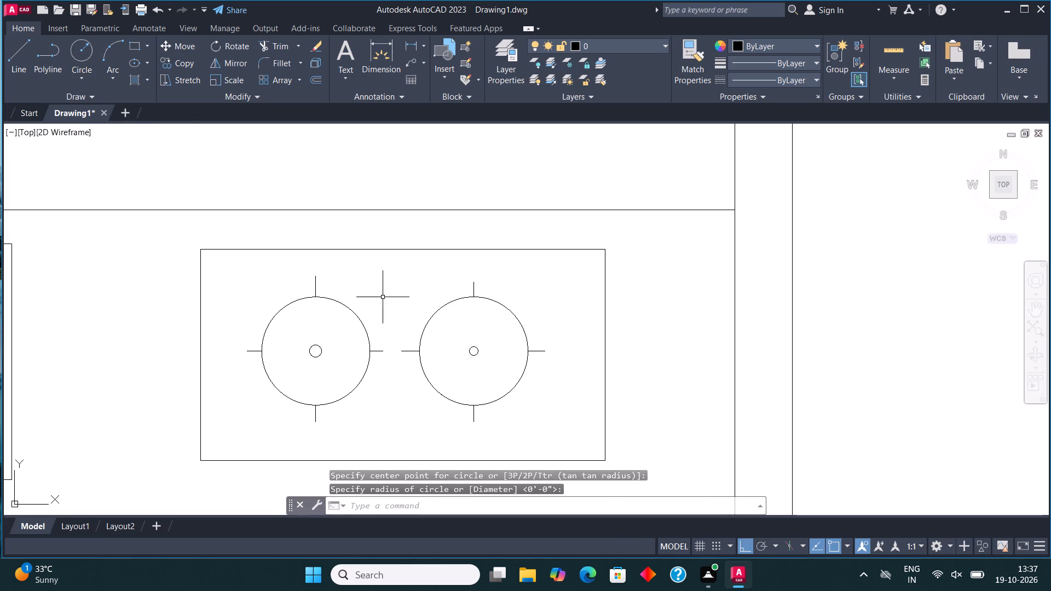
Enlarge the right burner's small centre circle slightly by stretching its top quadrant outward.
scroll(468, 345, up, 3)
click(471, 360)
click(477, 361)
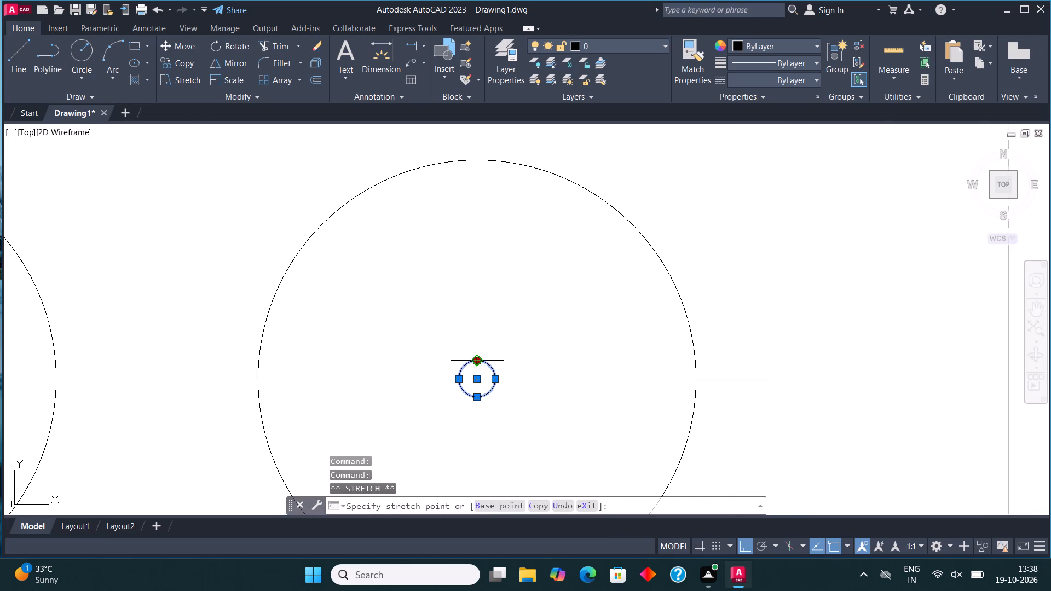
click(476, 352)
scroll(377, 385, down, 2)
key(Escape)
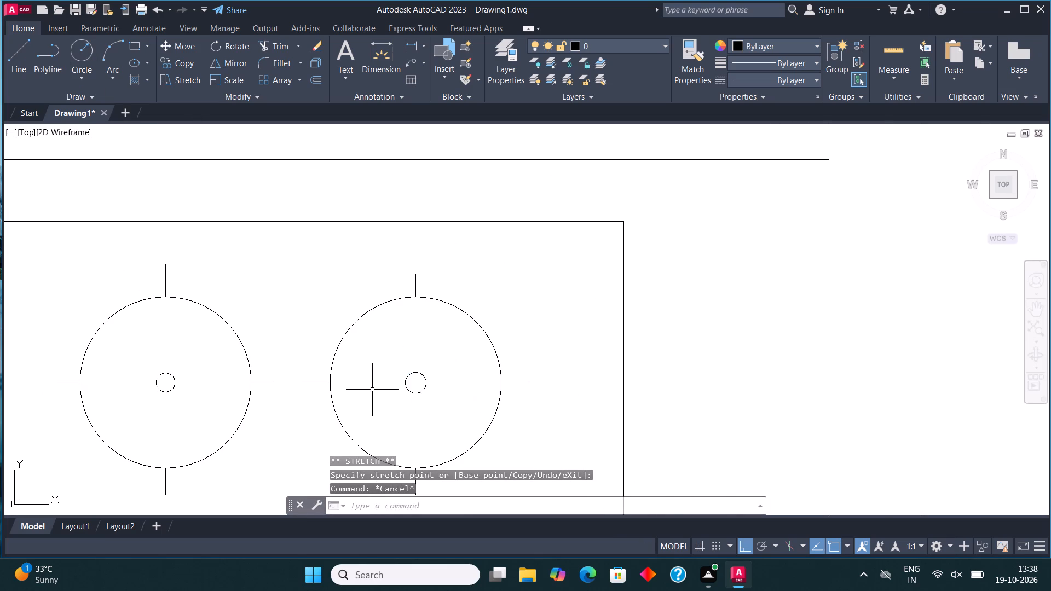
Draw a horizontal table rectangle freehand in the open area between the kitchen counter and the short partition above it.
scroll(414, 356, down, 2)
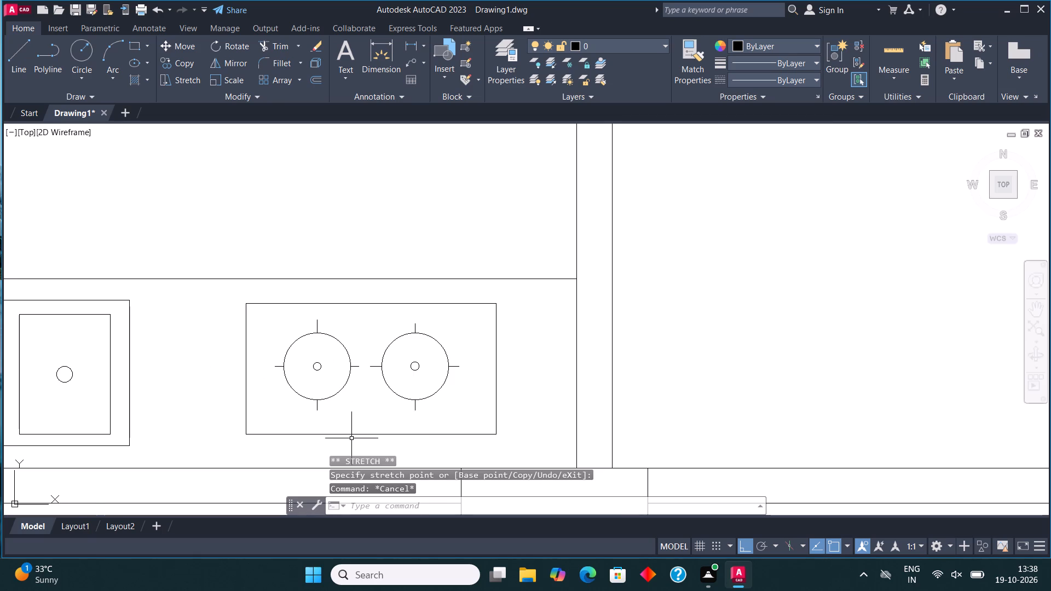
scroll(353, 440, down, 2)
middle_drag(377, 396, 408, 440)
middle_drag(333, 375, 337, 469)
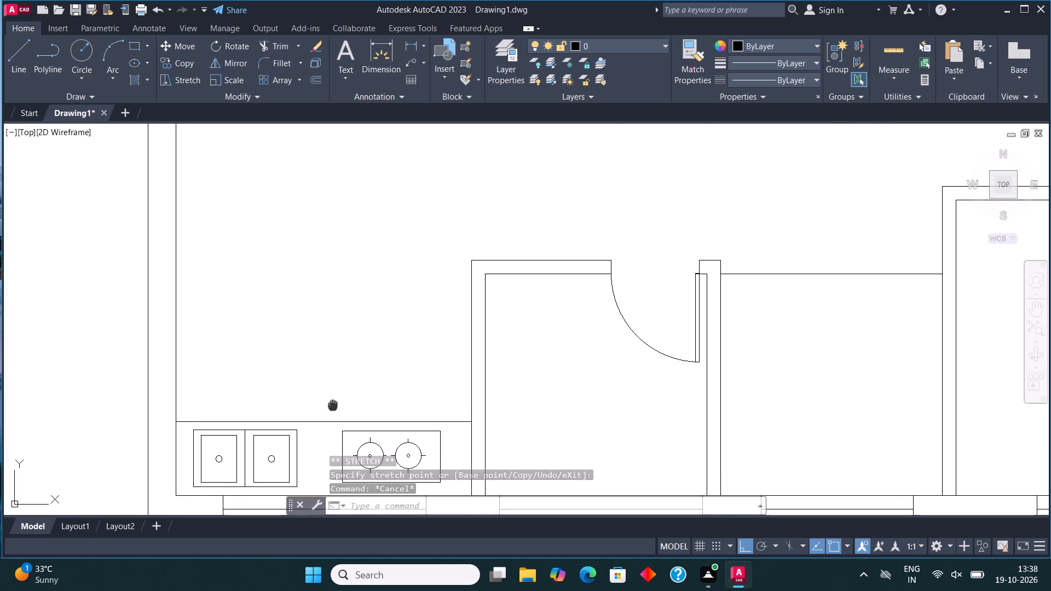
middle_drag(337, 469, 339, 488)
scroll(351, 416, down, 1)
click(129, 42)
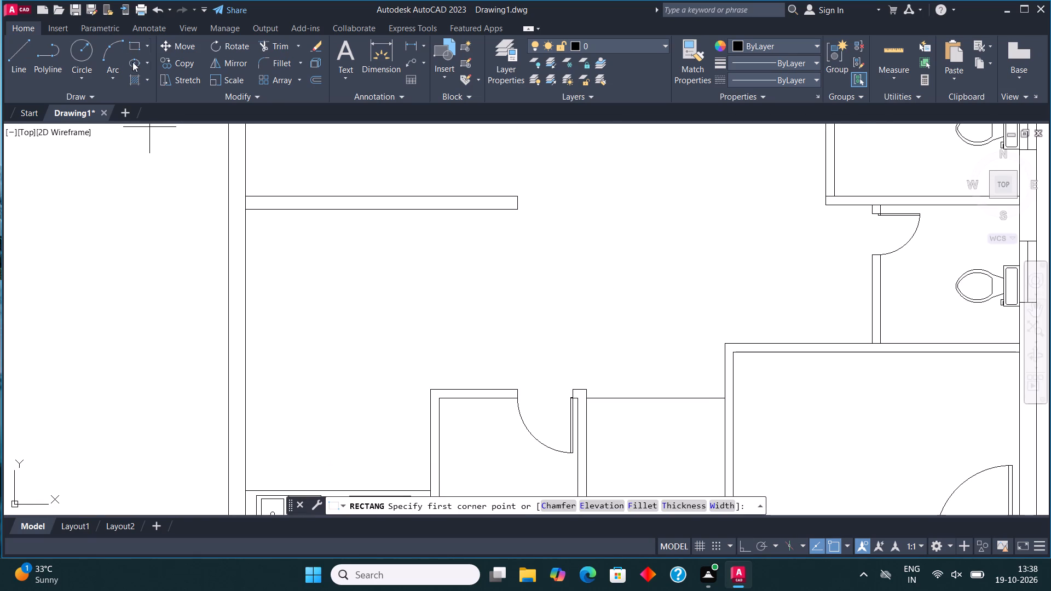
click(309, 272)
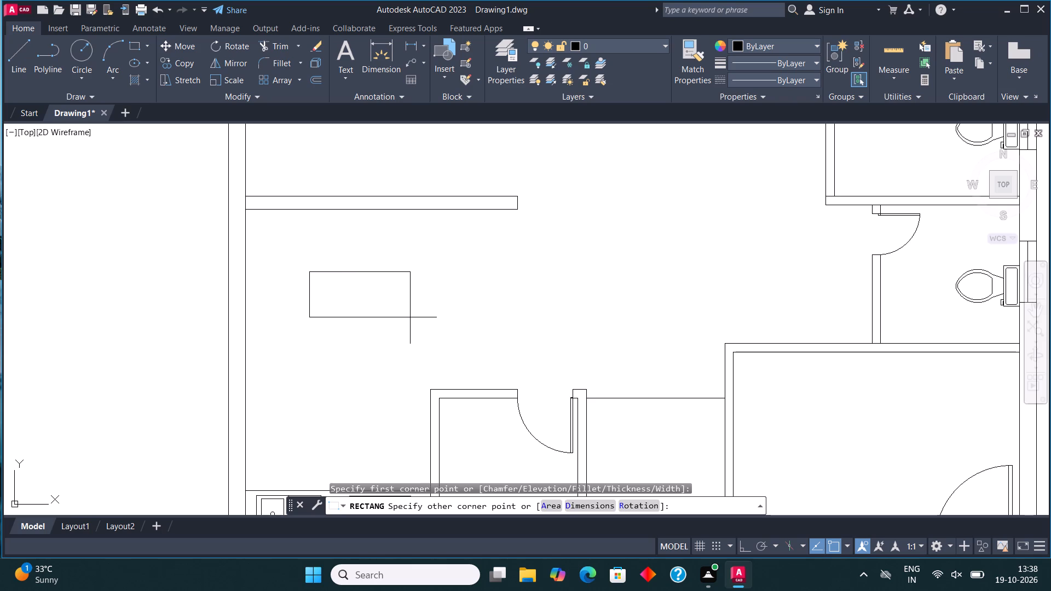
click(410, 317)
Draw a small chair seat rectangle freehand against the middle of the table's left edge.
click(134, 44)
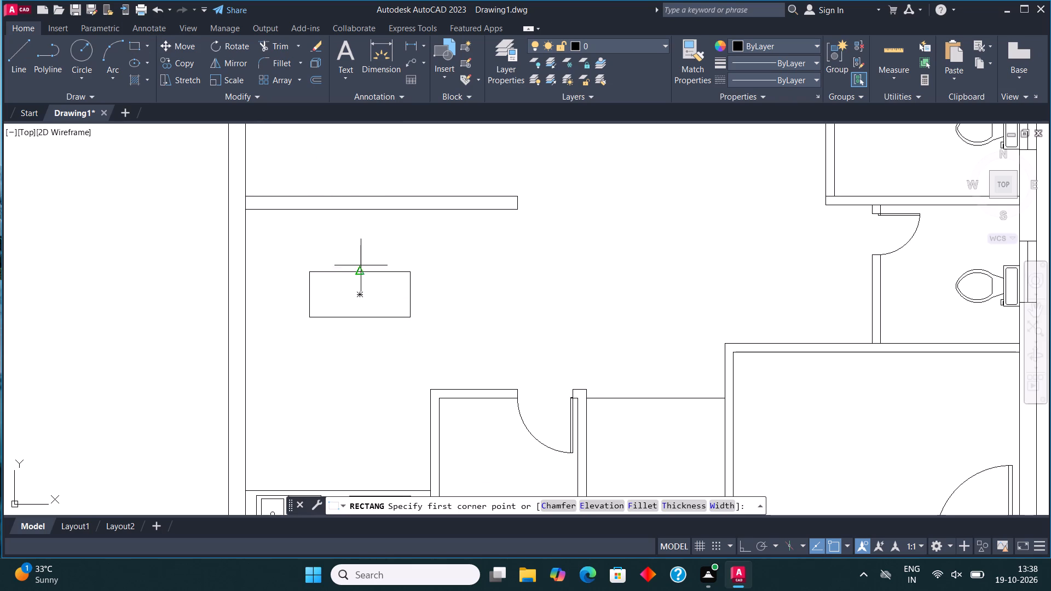
scroll(324, 276, up, 3)
click(256, 307)
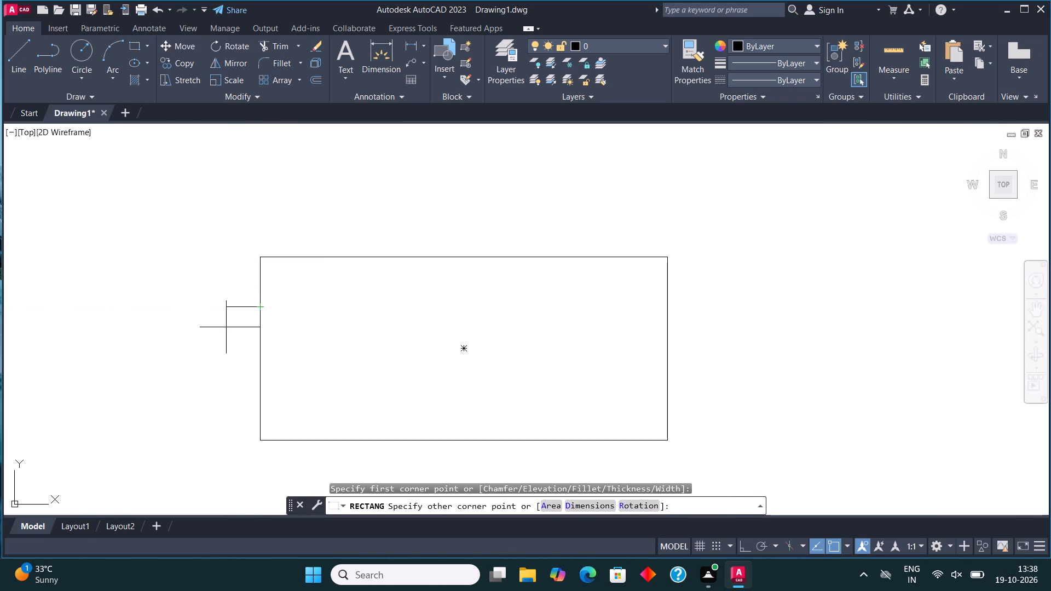
click(182, 392)
Draw a three-sided outer outline with lines around the chair seat's bottom, left and top, starting and ending on the table's left edge.
click(18, 52)
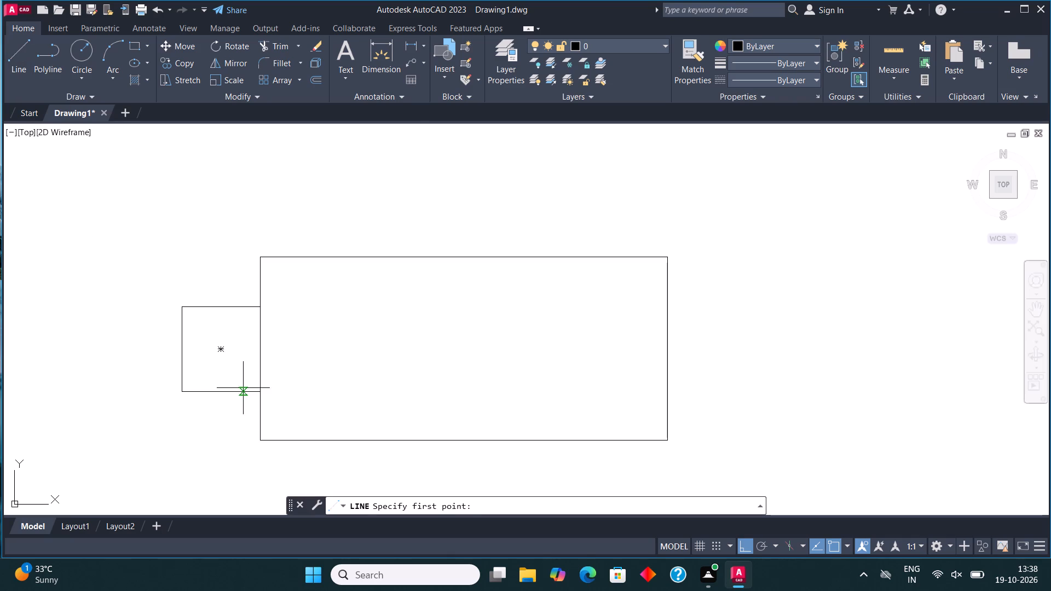
click(259, 400)
click(171, 402)
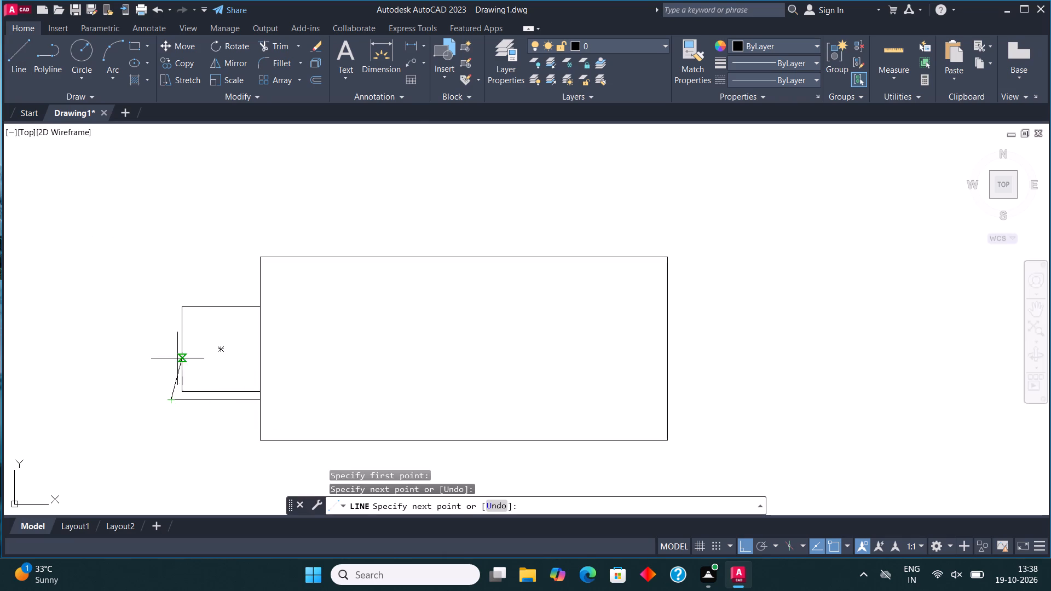
click(175, 297)
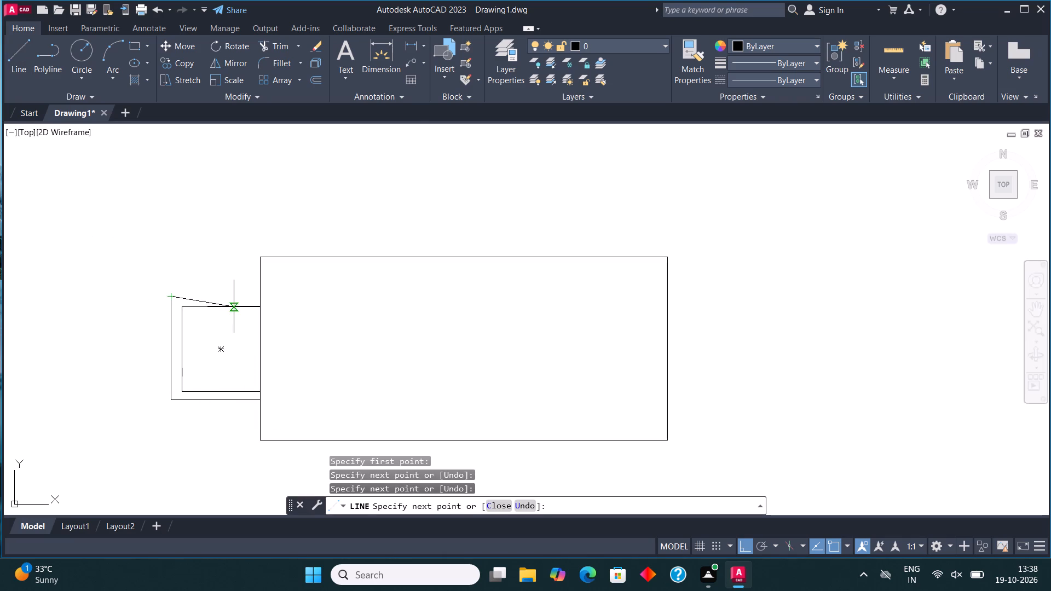
click(259, 297)
key(Escape)
Move the top line of the chair's outer outline slightly down, closer to the seat rectangle.
click(239, 293)
click(230, 298)
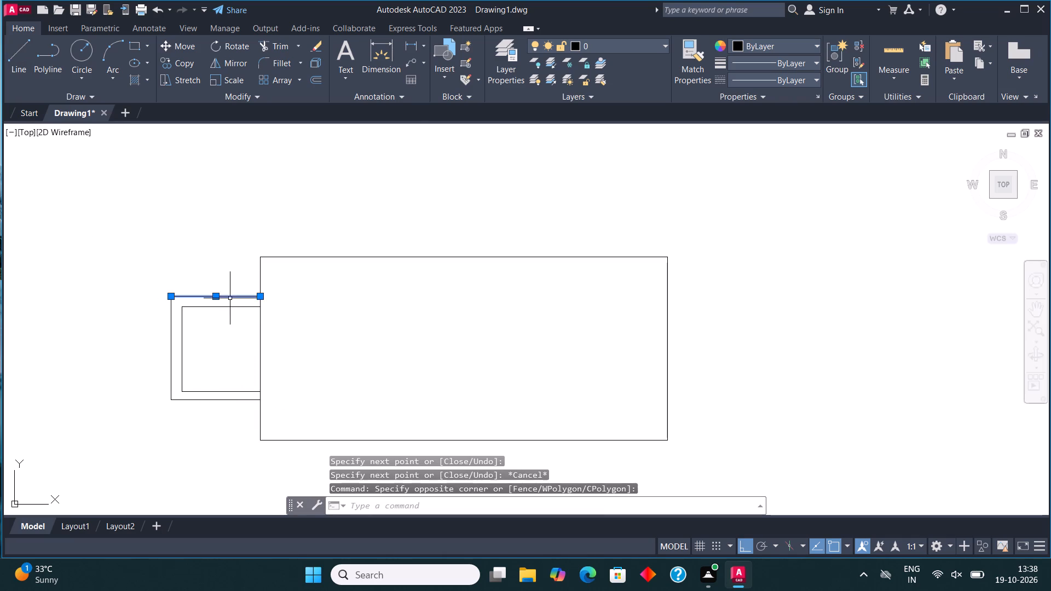
scroll(211, 273, up, 4)
scroll(225, 332, down, 4)
scroll(217, 358, up, 3)
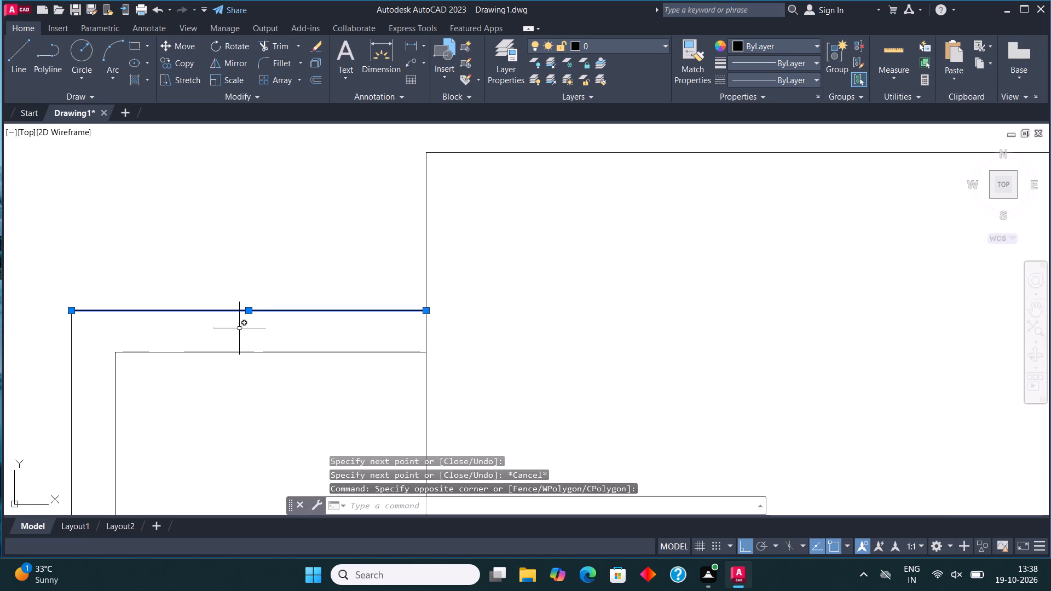
click(251, 309)
click(251, 322)
key(Escape)
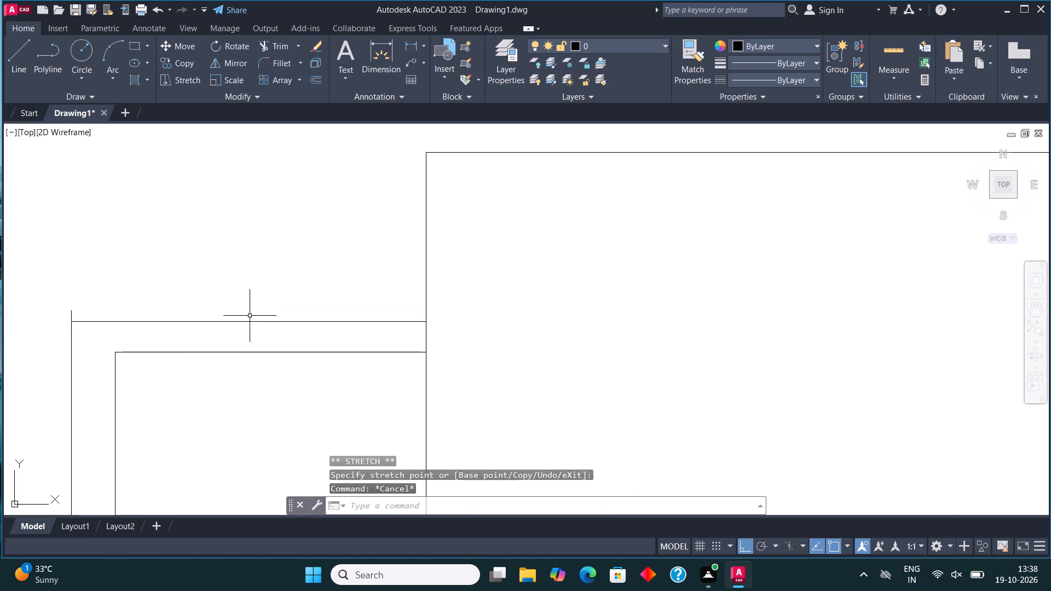
Trim the end of the outline's left line that projects above its top line.
scroll(250, 316, down, 3)
click(270, 40)
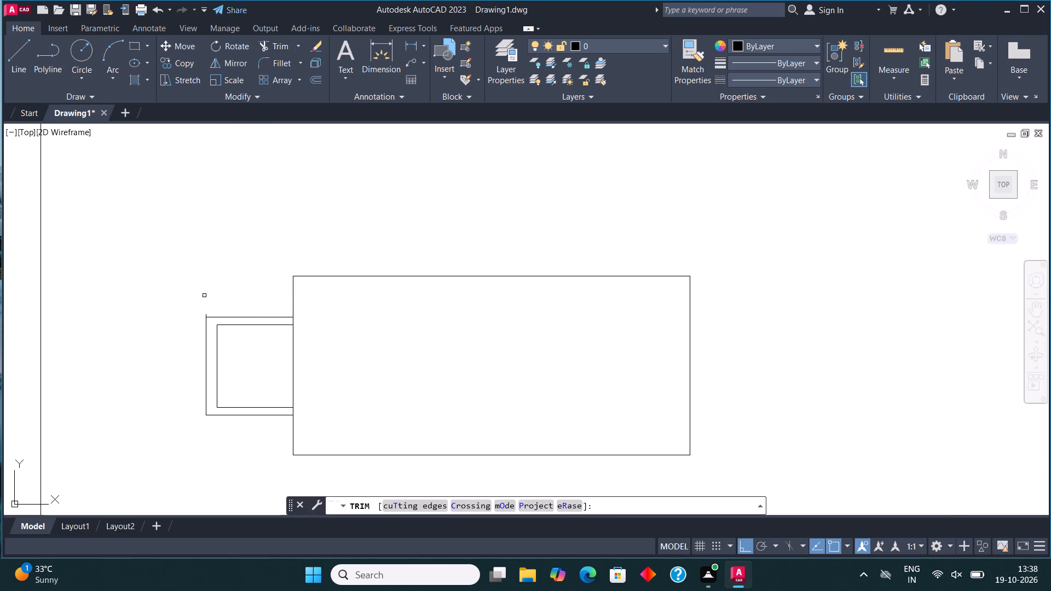
click(207, 312)
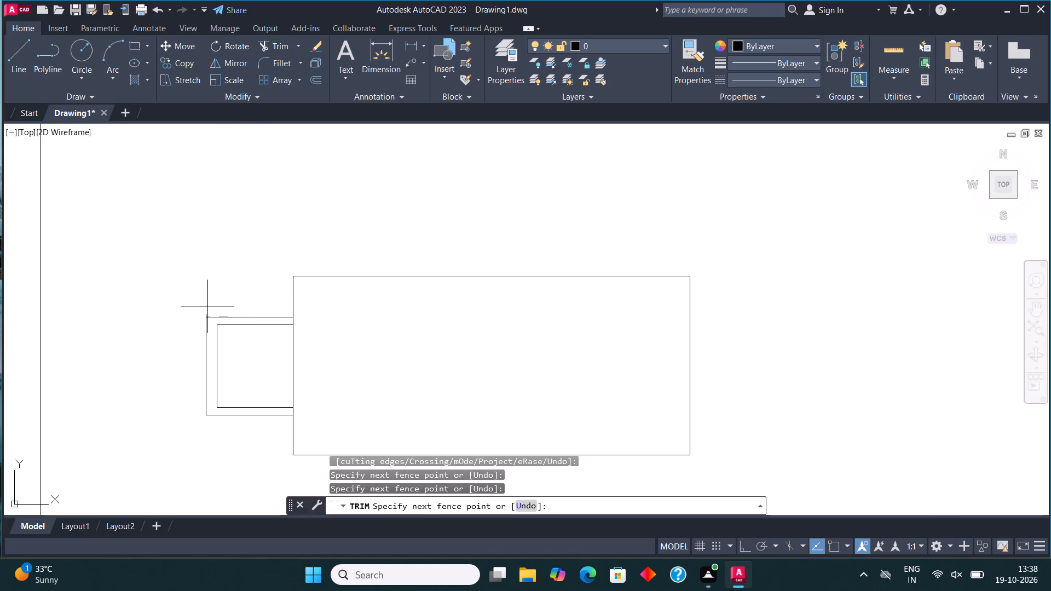
scroll(206, 305, up, 4)
click(206, 305)
click(172, 380)
click(273, 371)
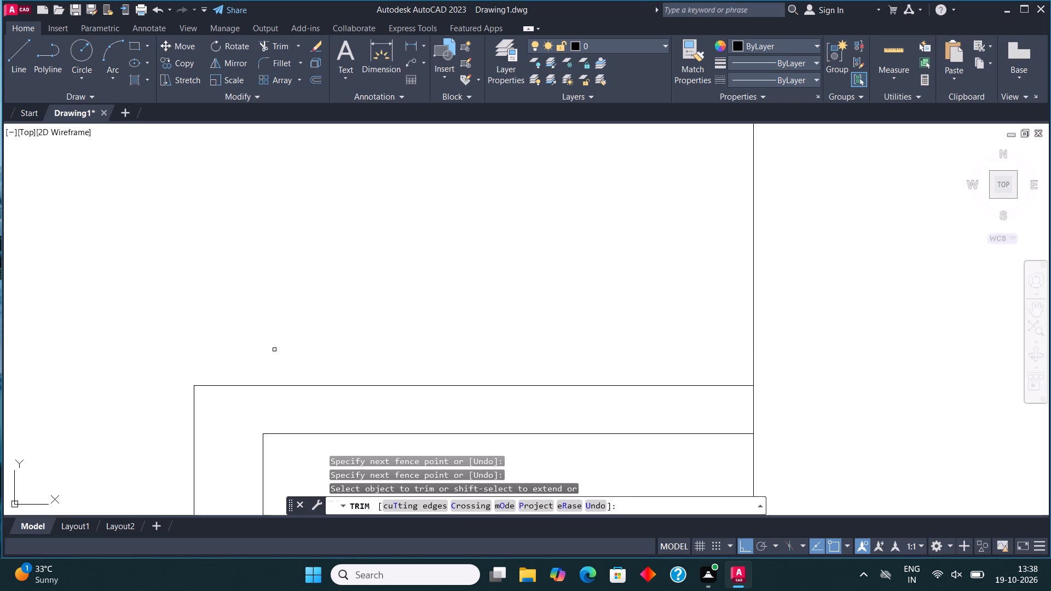
scroll(274, 317, down, 5)
key(Escape)
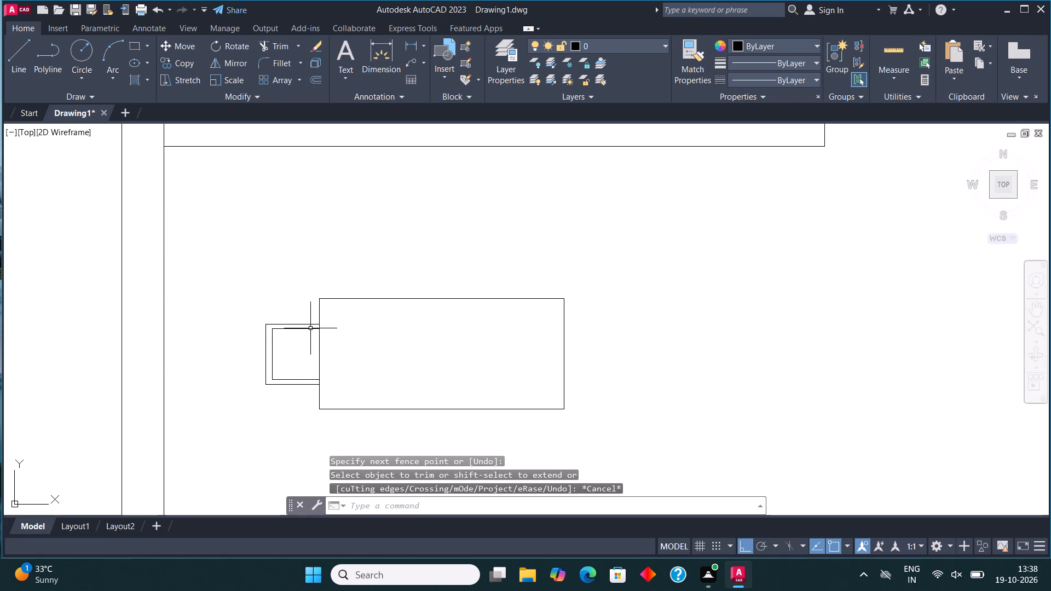
Move the top line of the chair's outer outline slightly up, away from the seat rectangle.
scroll(304, 318, up, 4)
click(276, 358)
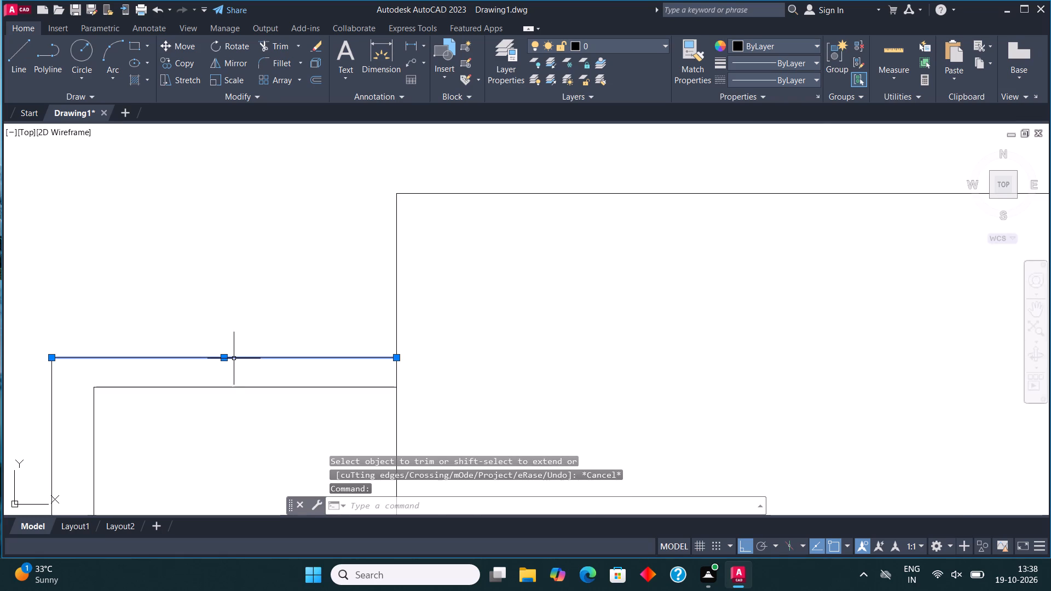
click(226, 358)
click(227, 351)
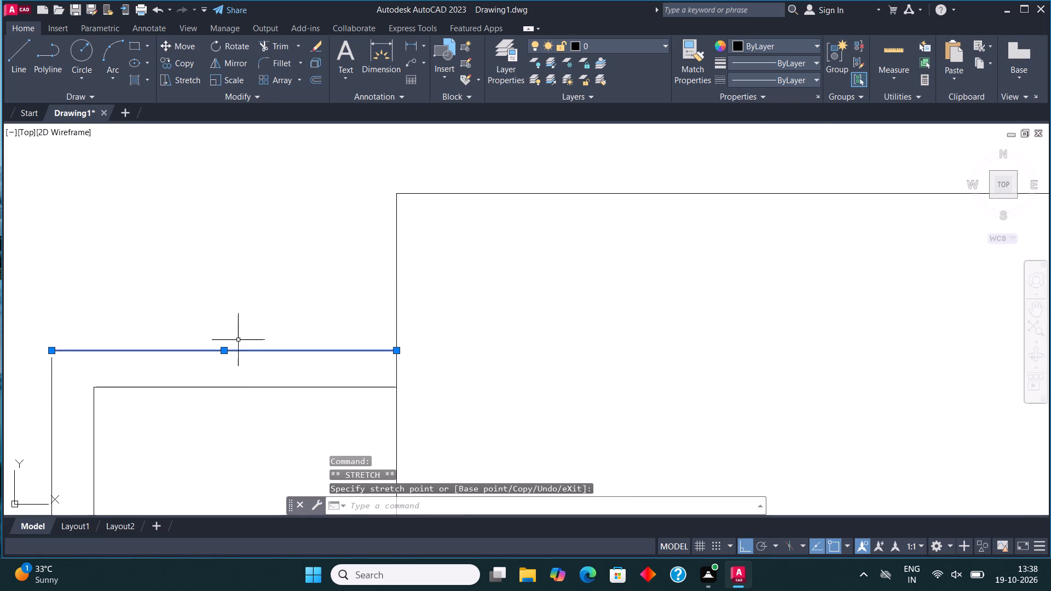
key(Escape)
Fillet the chair outline's left and top lines so they meet at a closed corner.
click(279, 63)
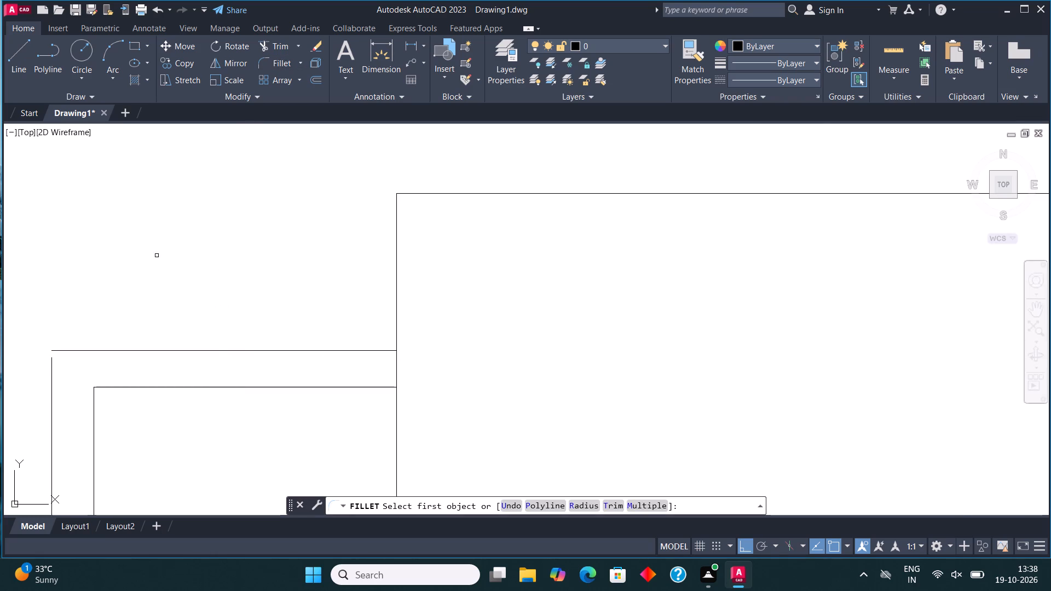
click(54, 395)
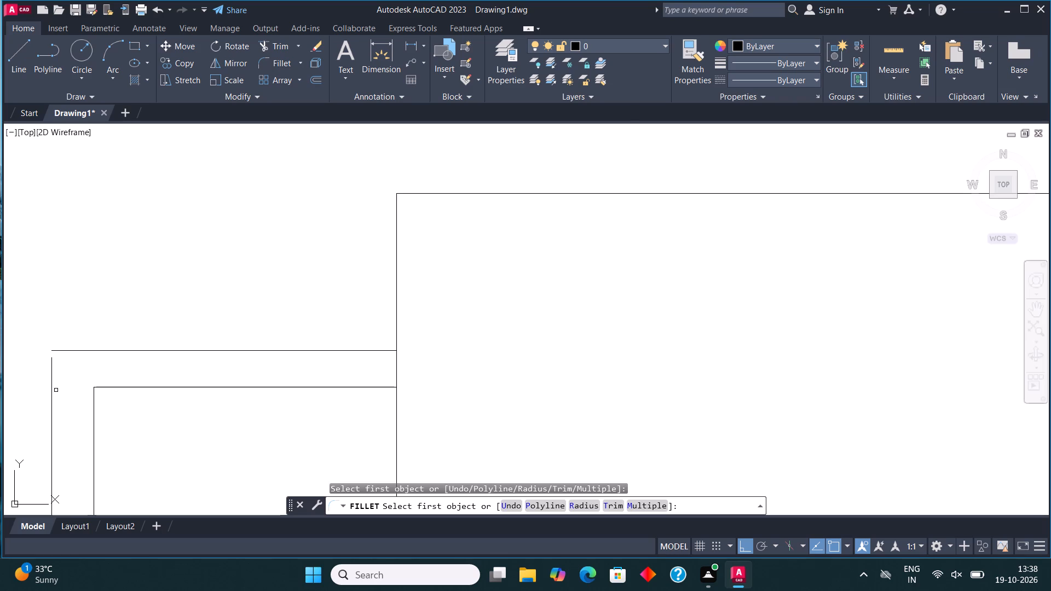
click(50, 384)
click(88, 352)
Mirror the finished chair about the table's vertical centreline to the opposite short side, keeping the original.
scroll(340, 285, down, 3)
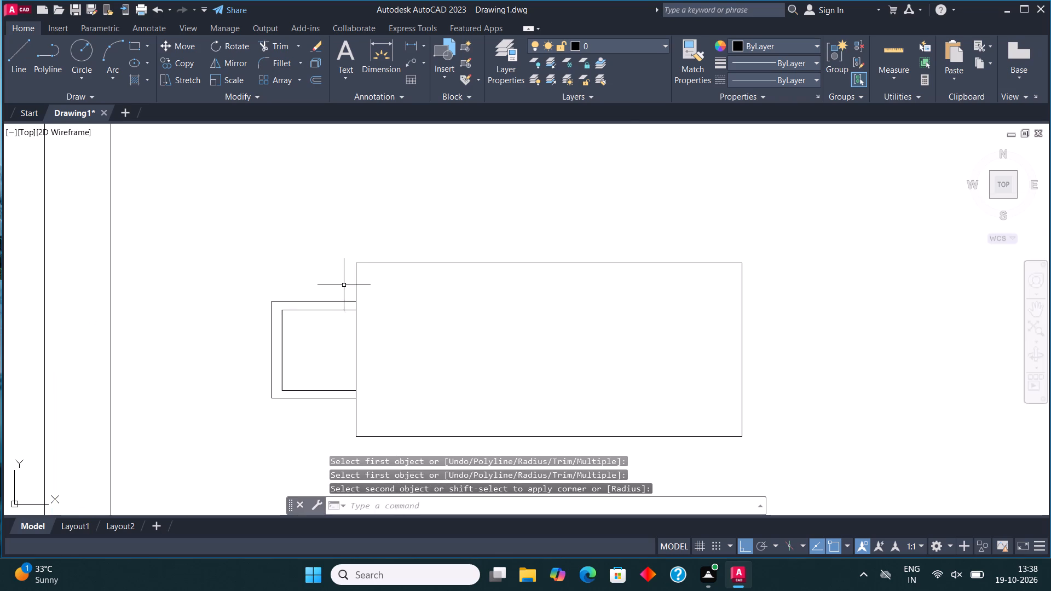
drag(304, 408, 304, 398)
click(250, 280)
scroll(250, 285, down, 3)
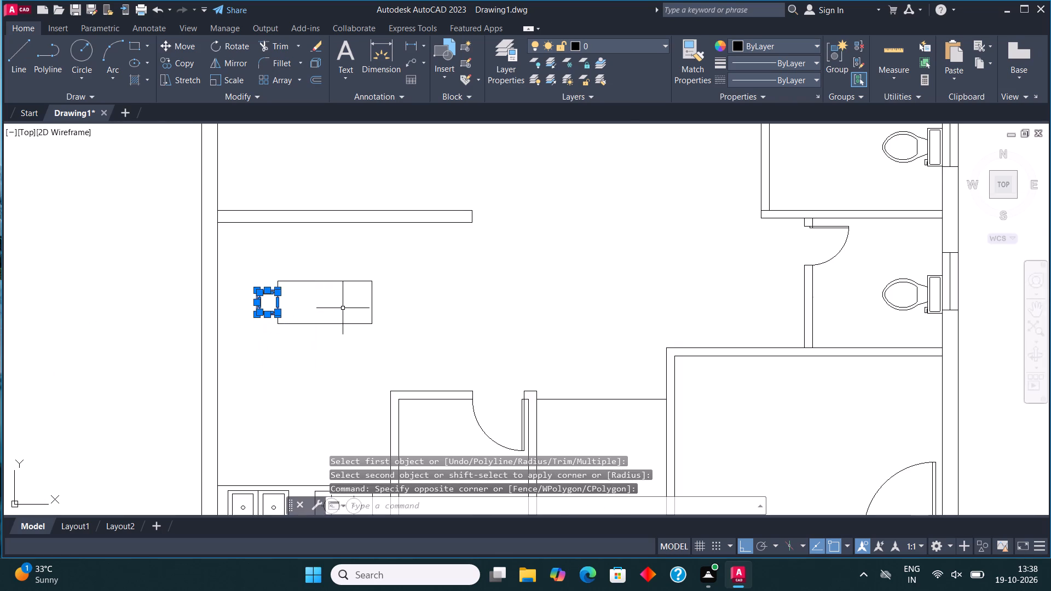
scroll(351, 297, up, 2)
click(240, 60)
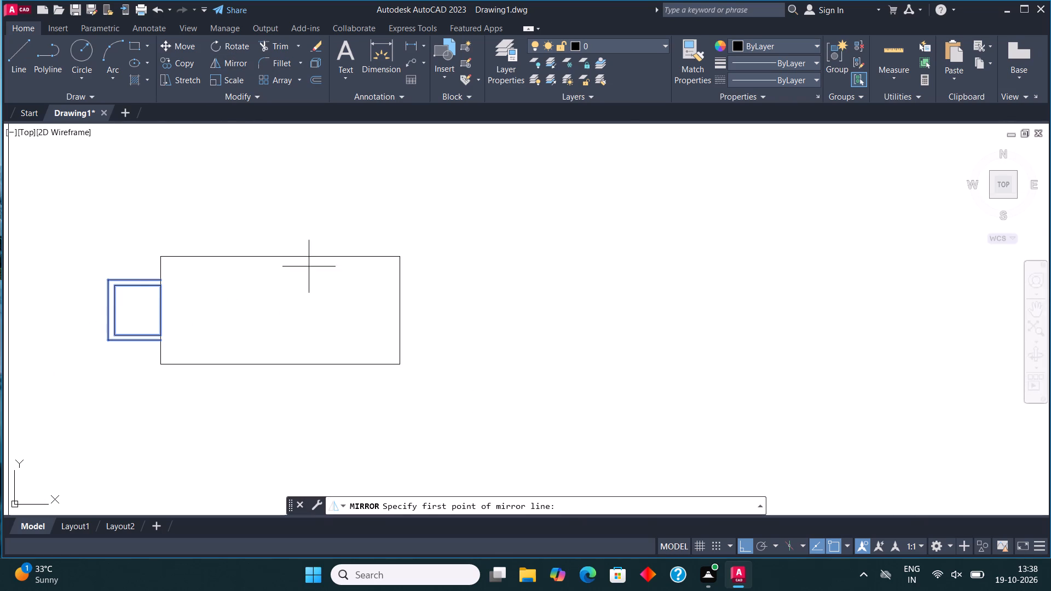
click(278, 310)
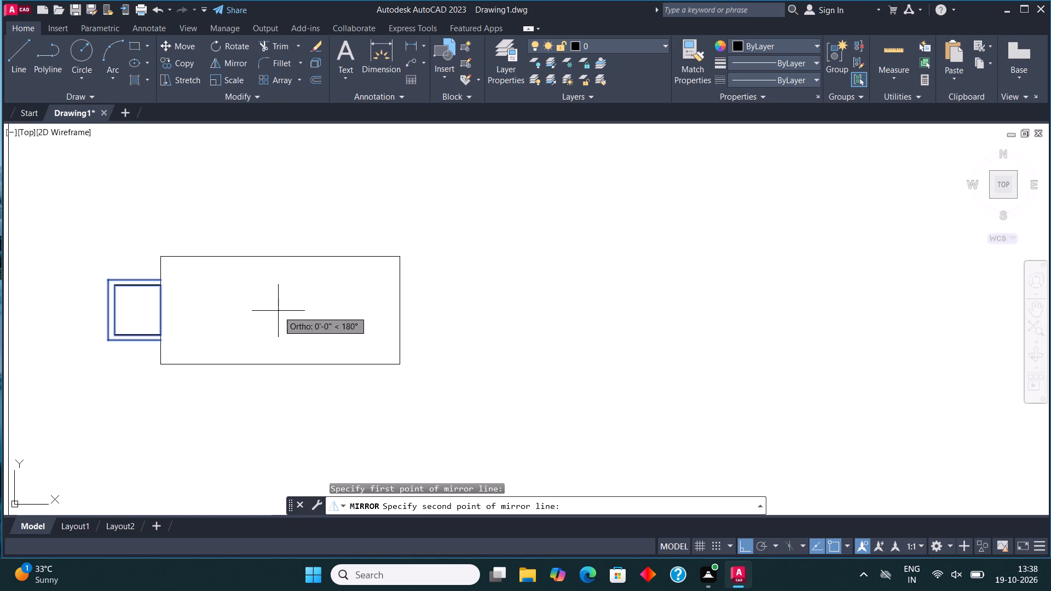
click(268, 216)
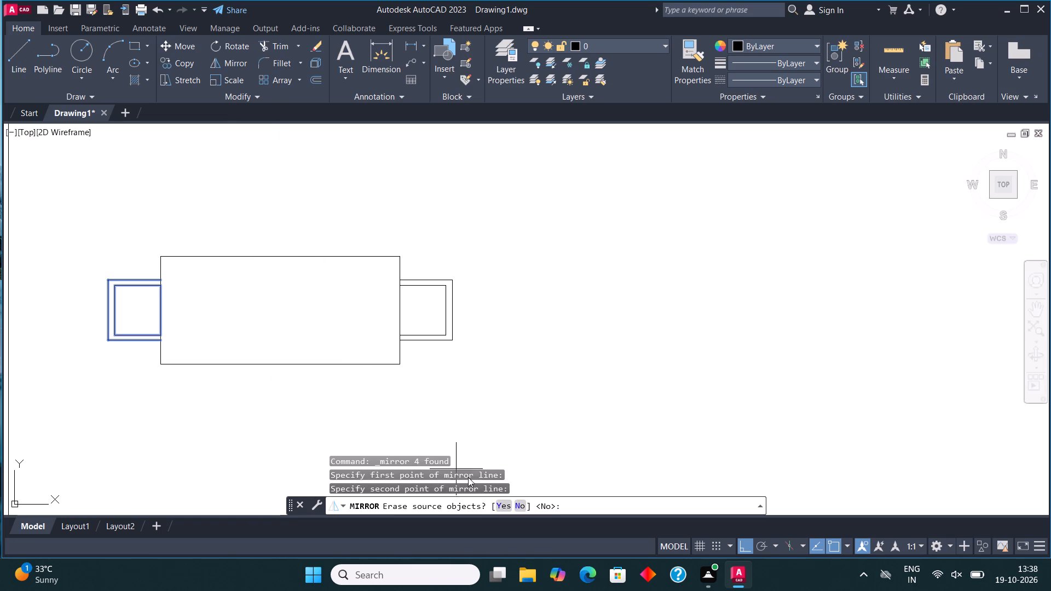
click(515, 502)
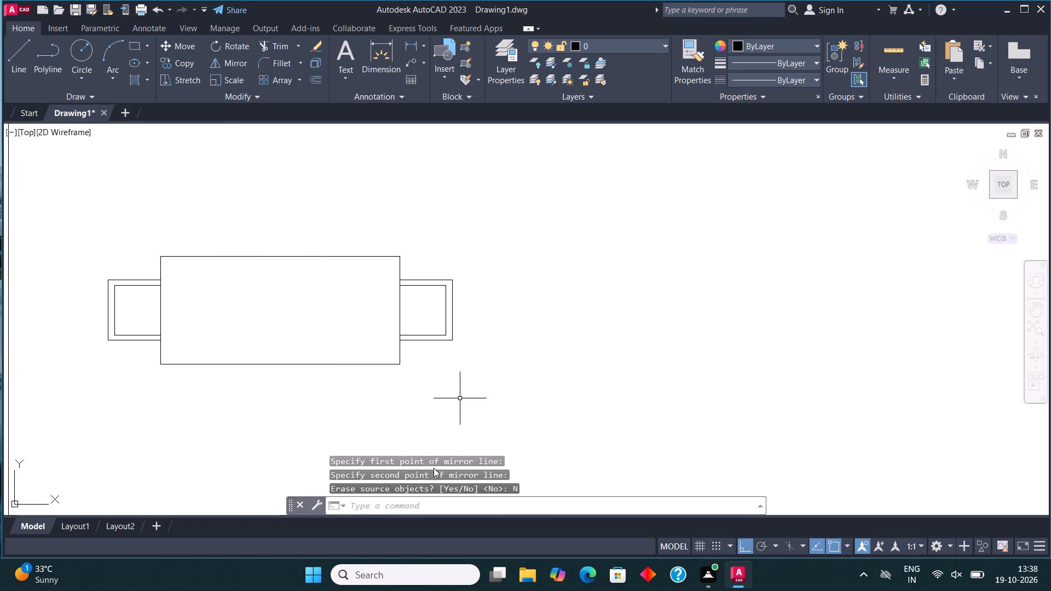
Copy the chair on the table's right side horizontally into the empty space to its right.
drag(467, 369, 461, 344)
click(414, 246)
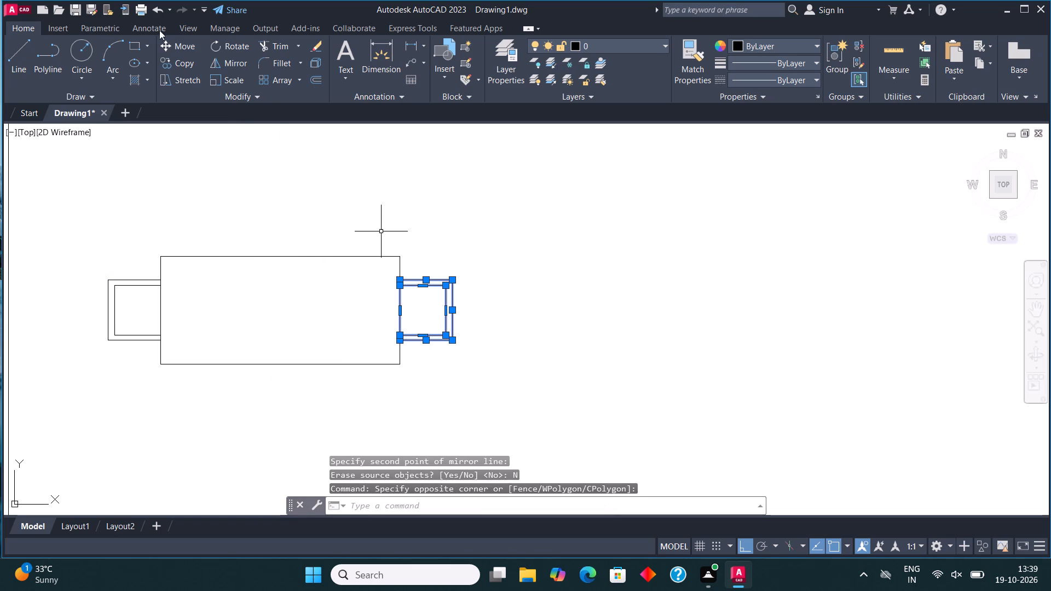
click(178, 63)
scroll(226, 303, down, 1)
click(341, 309)
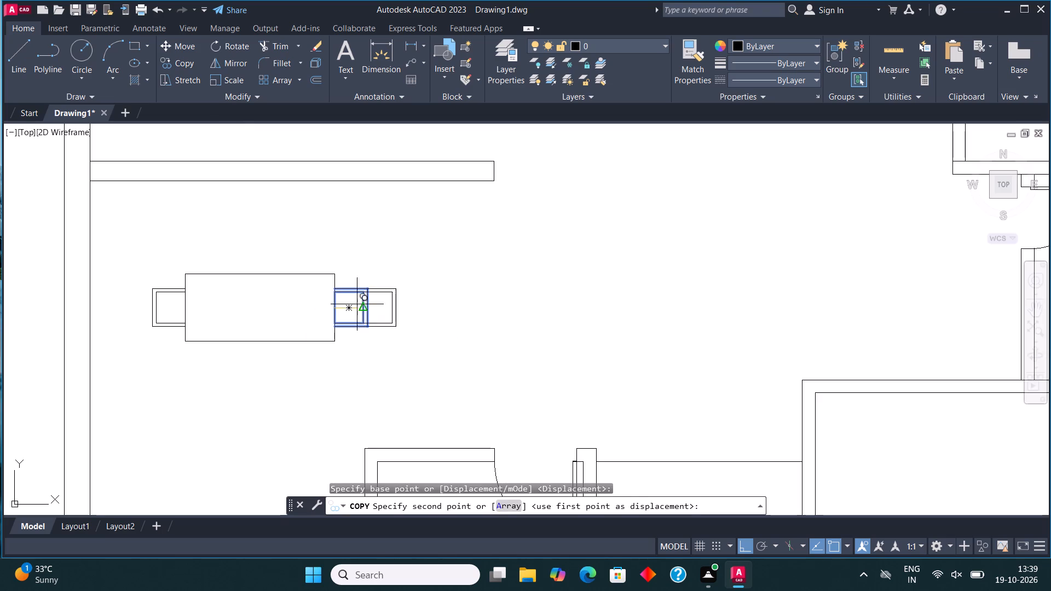
click(463, 291)
key(Escape)
Rotate the copied chair 90° about its upper outer corner so its open side faces down.
drag(514, 354, 503, 339)
click(406, 275)
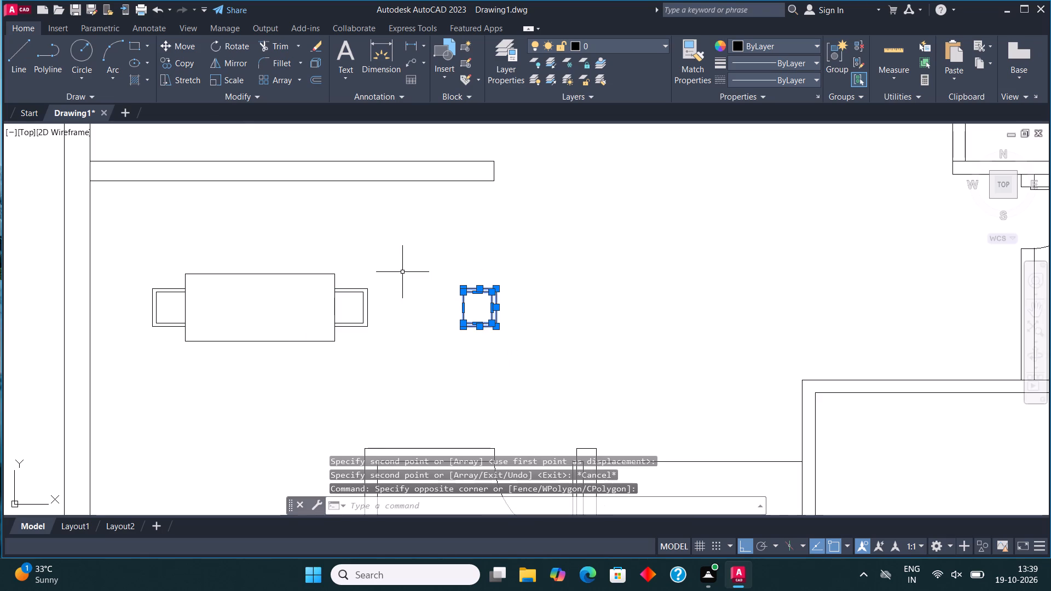
click(235, 47)
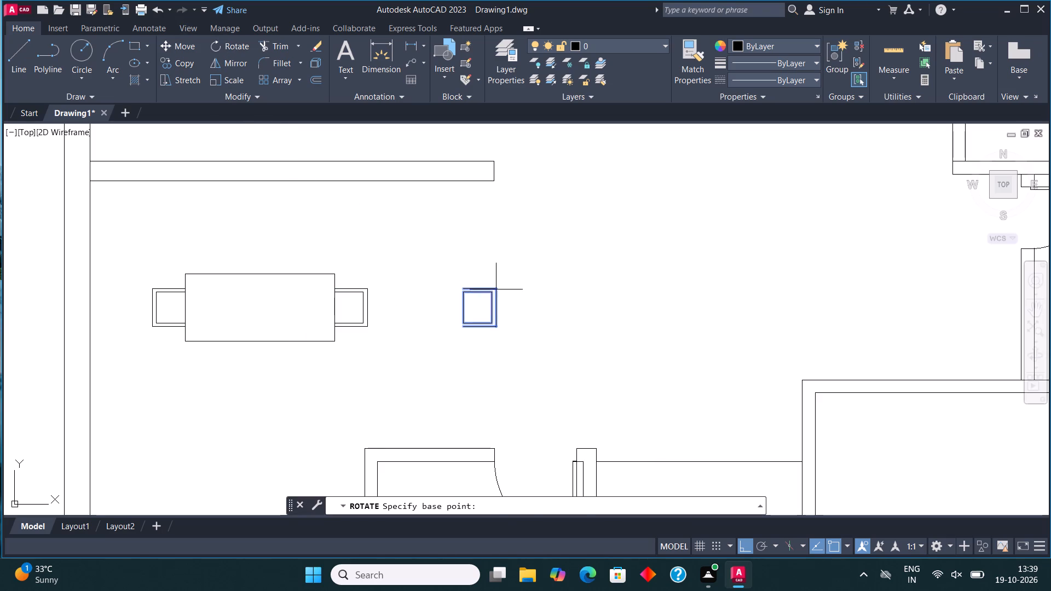
click(496, 291)
click(481, 241)
Copy the rotated chair from its lower outer corner to two spots side by side on the table's top edge, with Ortho off.
click(551, 341)
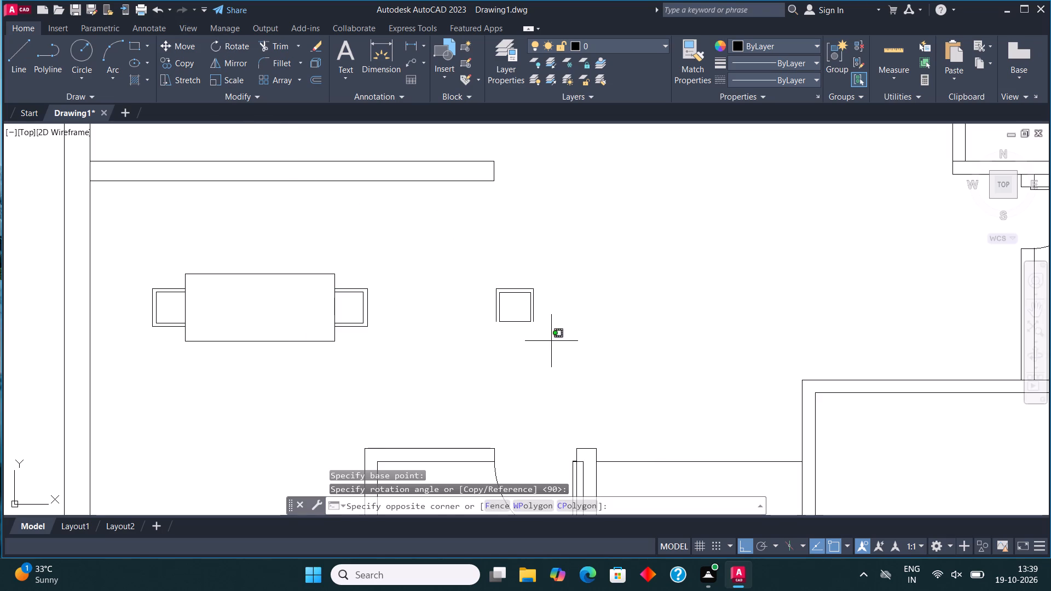
click(475, 270)
click(189, 62)
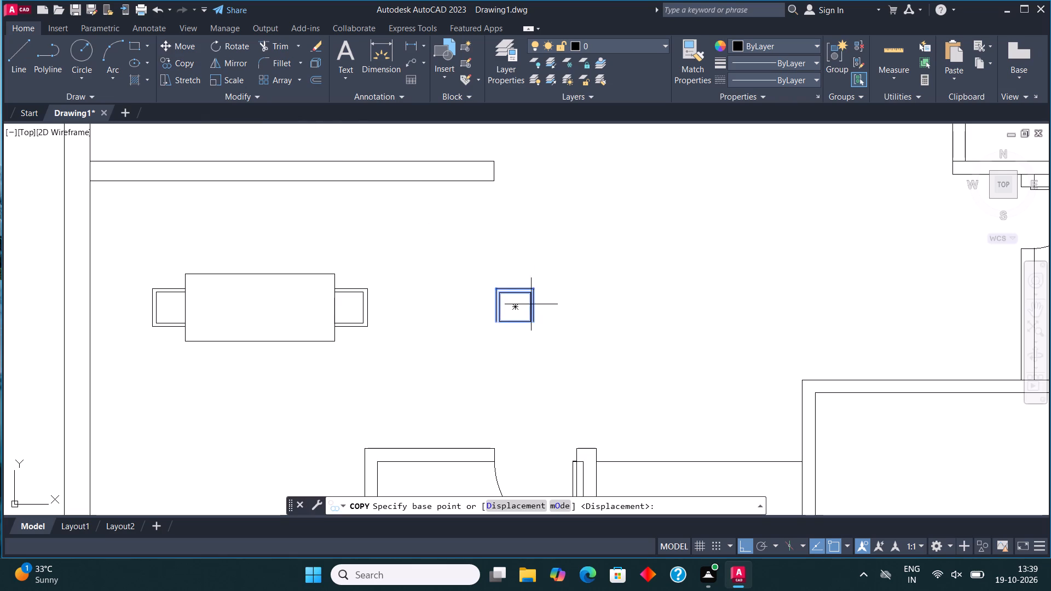
scroll(512, 323, up, 2)
click(466, 321)
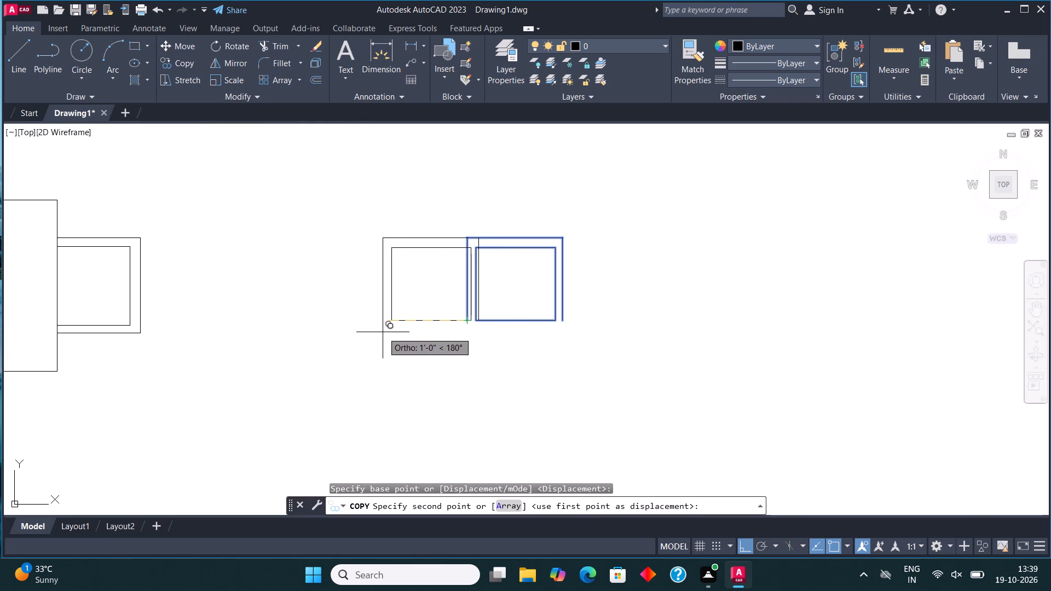
key(F8)
scroll(403, 351, down, 3)
scroll(247, 310, up, 4)
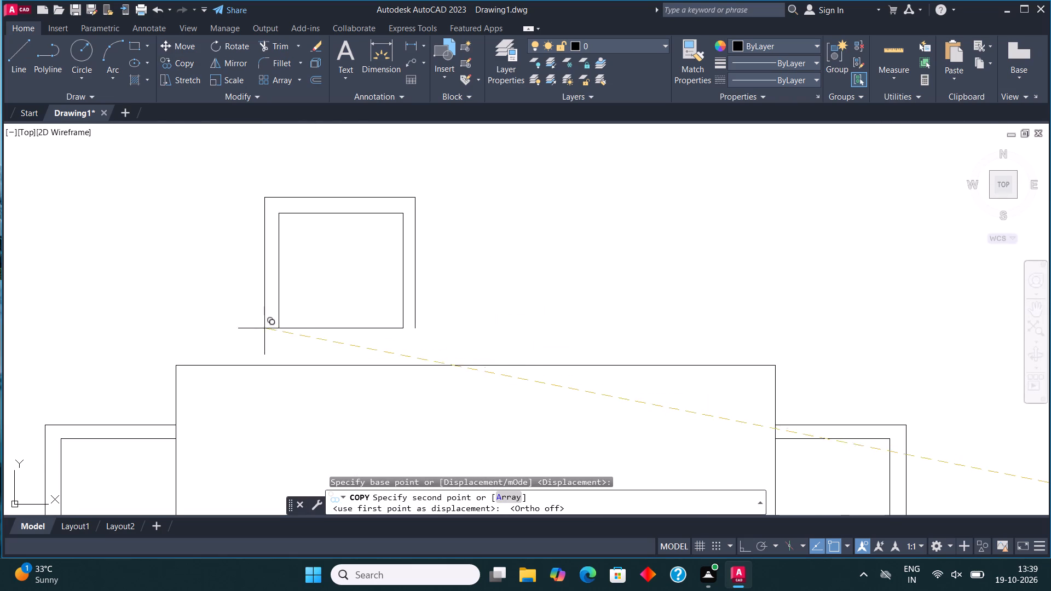
click(290, 364)
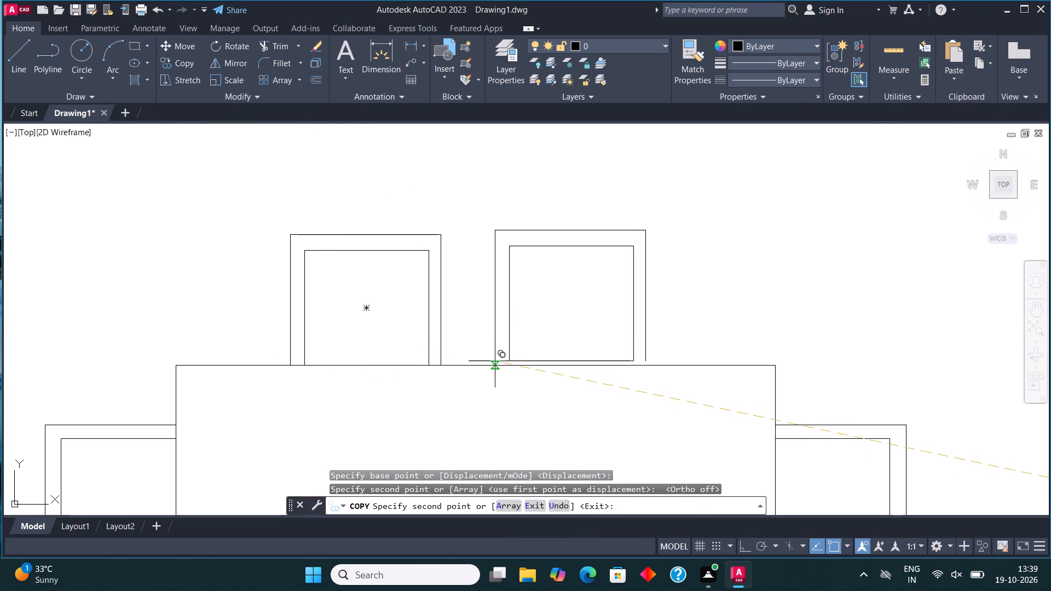
click(515, 363)
scroll(406, 332, down, 2)
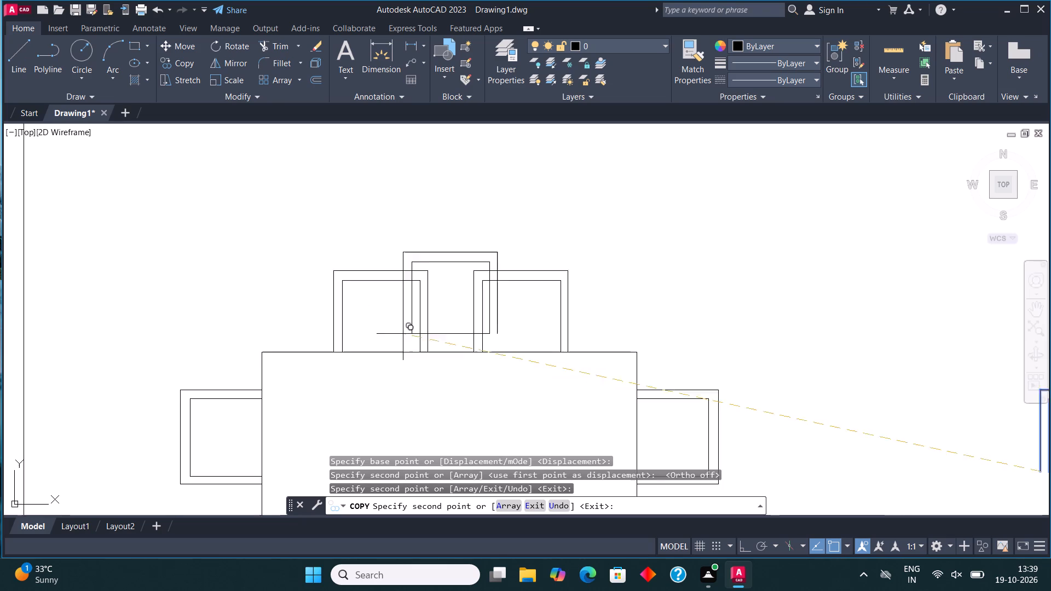
scroll(403, 335, down, 1)
key(Escape)
Mirror the two upper chairs about the table's horizontal centreline with Ortho on, keeping the originals.
drag(499, 323, 499, 323)
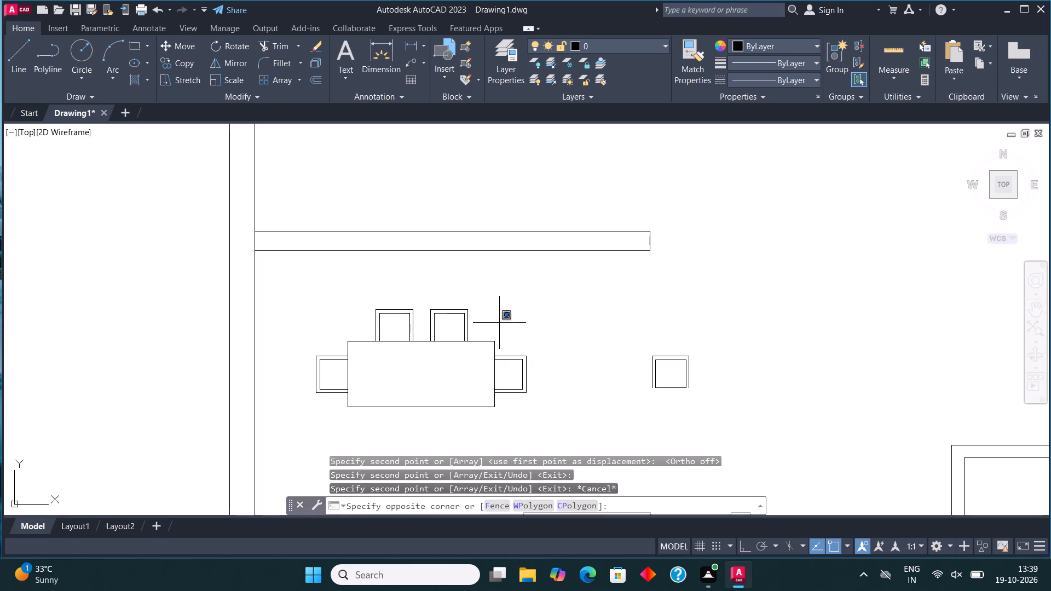
drag(499, 323, 490, 315)
click(322, 273)
click(232, 59)
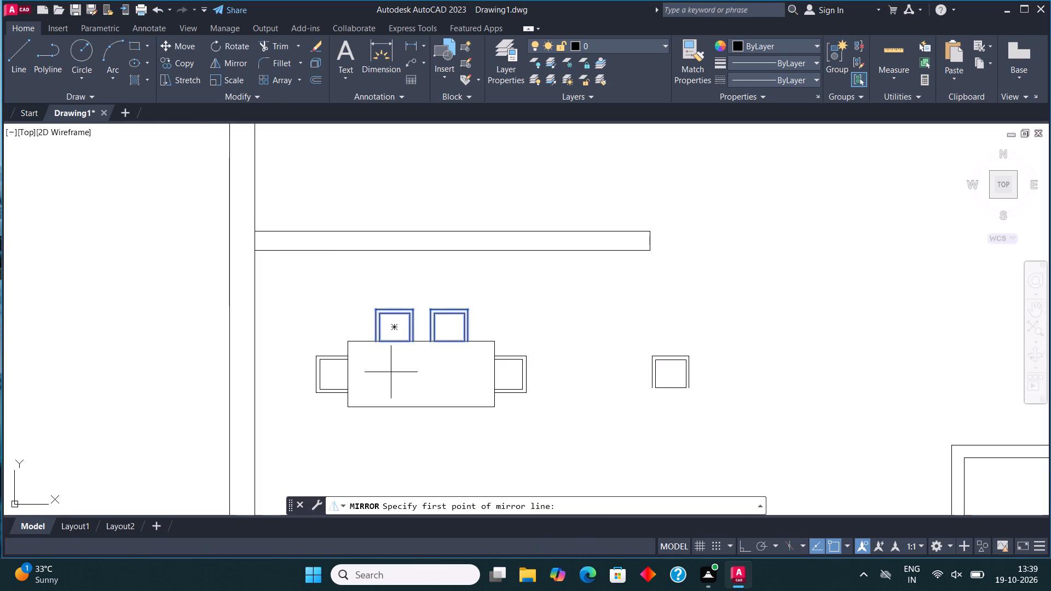
click(422, 378)
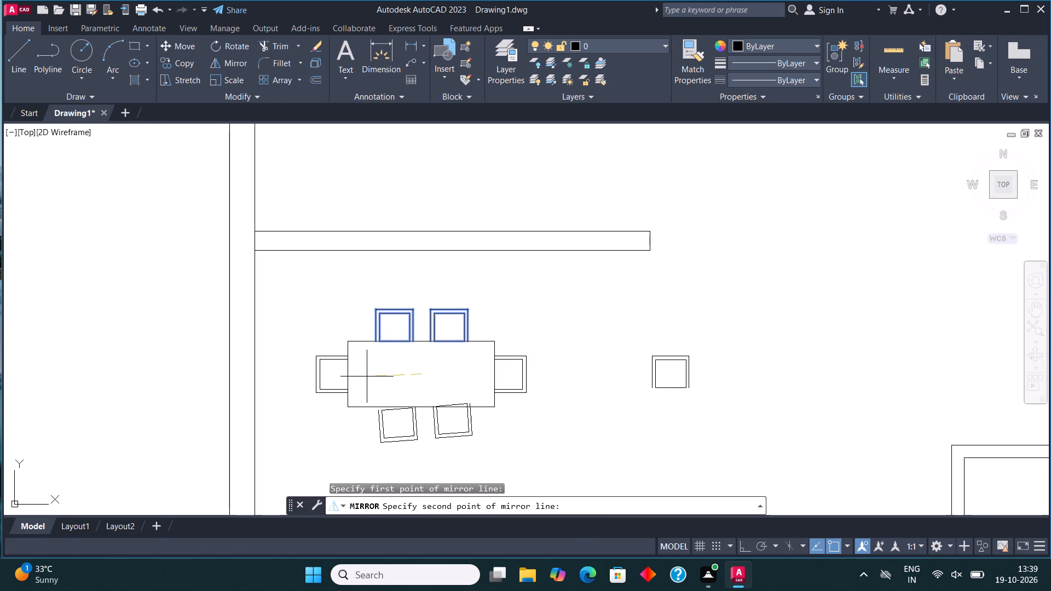
key(F8)
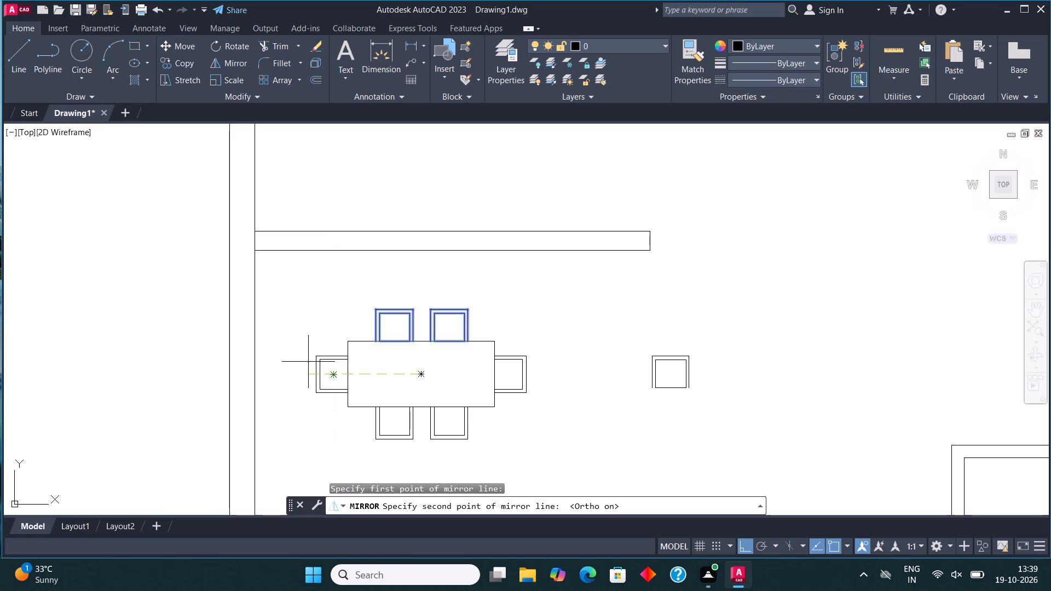
click(296, 361)
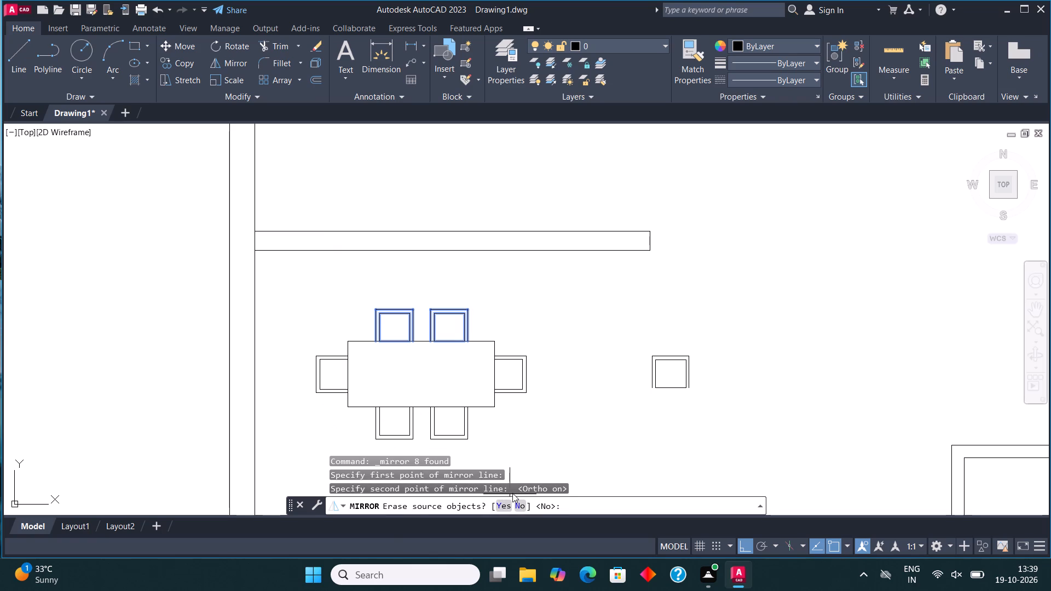
click(517, 504)
Delete the spare rotated chair standing to the right of the dining set.
drag(708, 418, 702, 410)
click(553, 289)
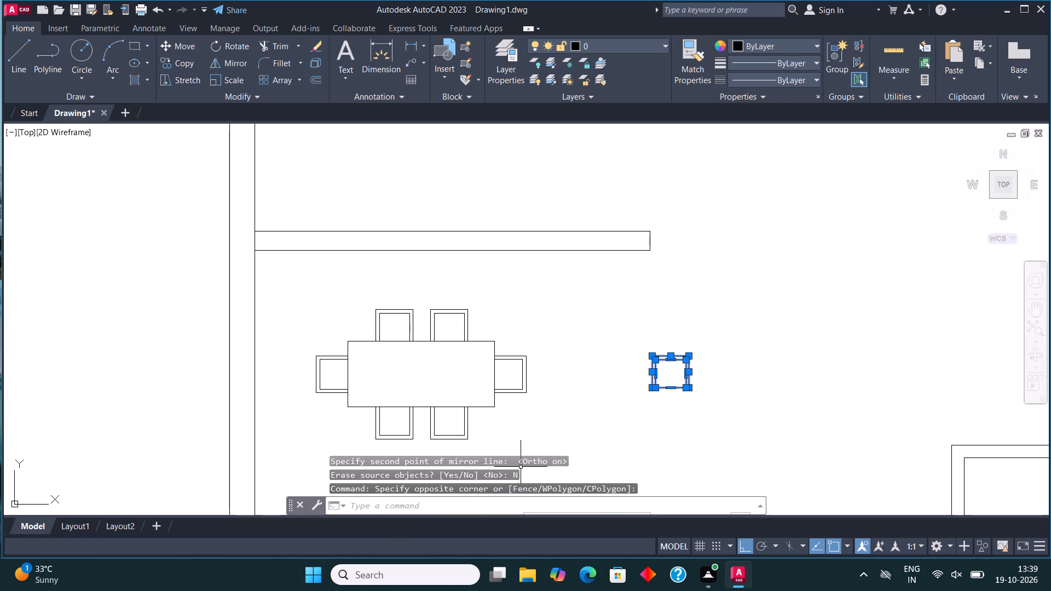
key(Delete)
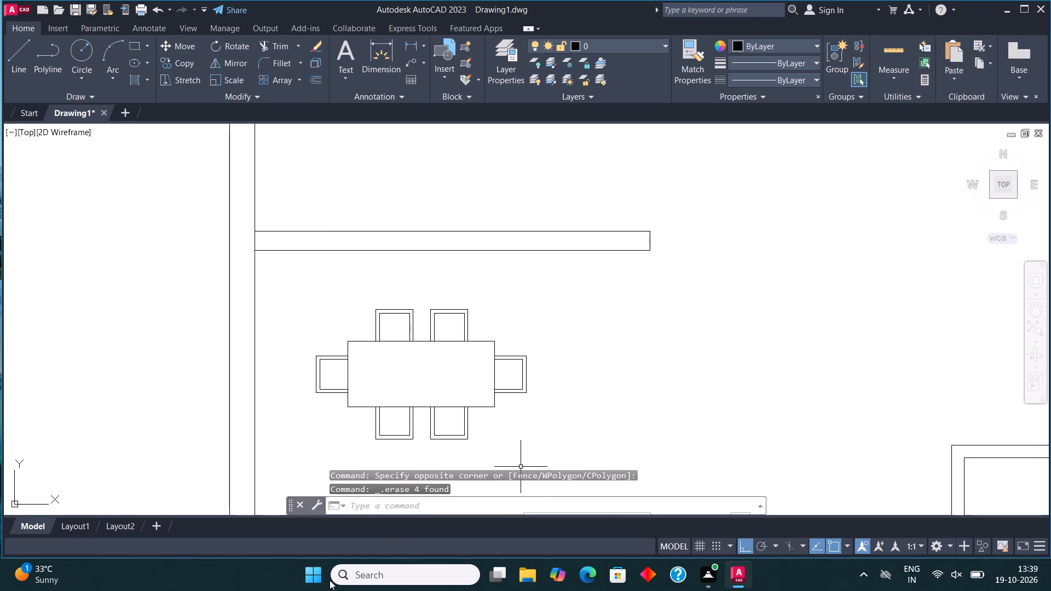
Draw a line 3'6" along the top of the partition above the dining table from the outer wall, continuing vertically to the bedroom wall.
scroll(233, 416, down, 3)
scroll(305, 338, up, 1)
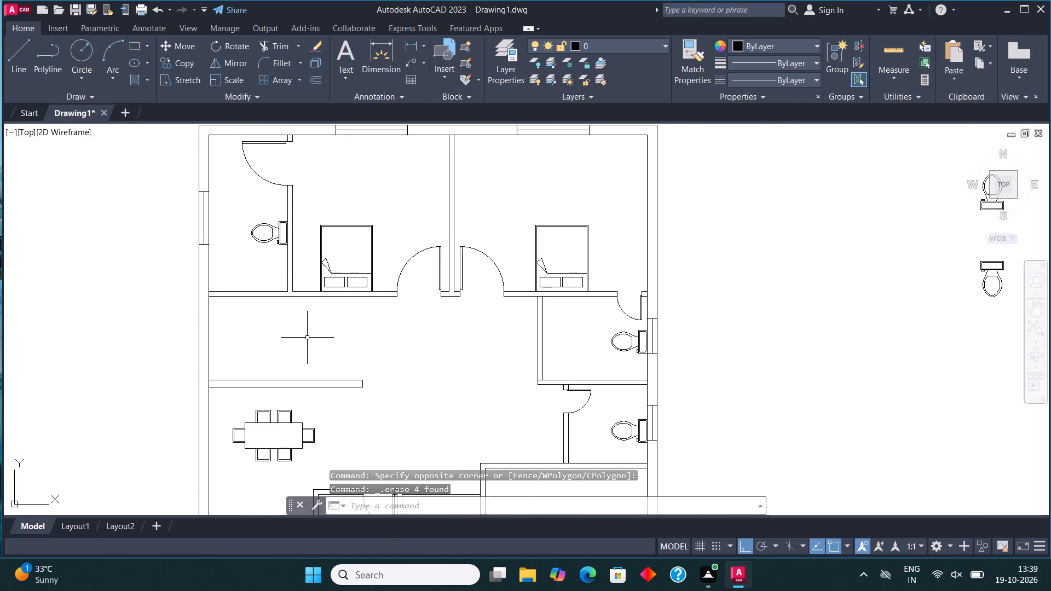
middle_drag(313, 338, 345, 335)
scroll(345, 335, up, 1)
click(17, 59)
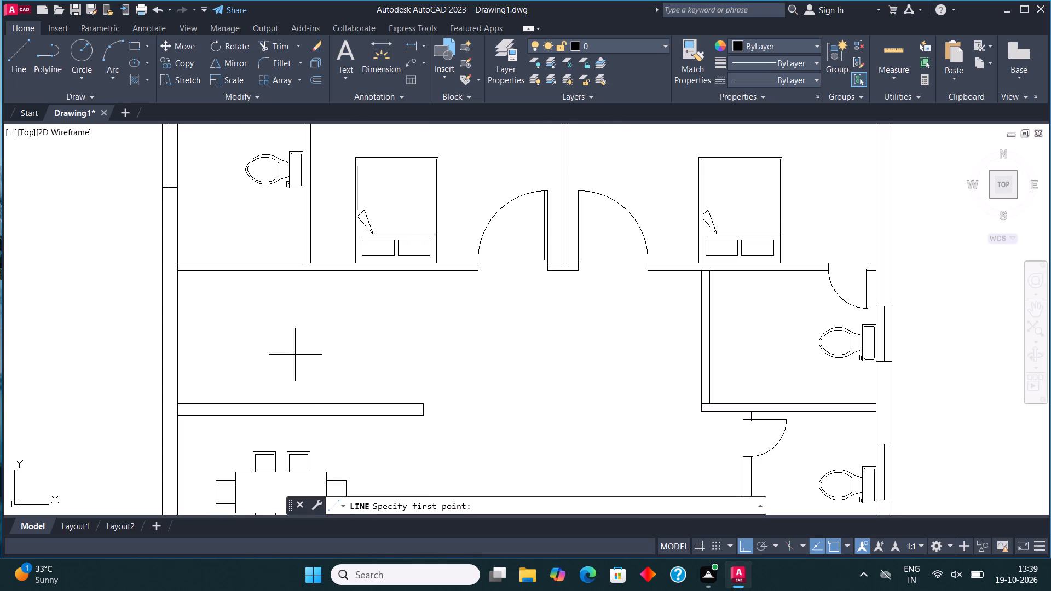
click(175, 403)
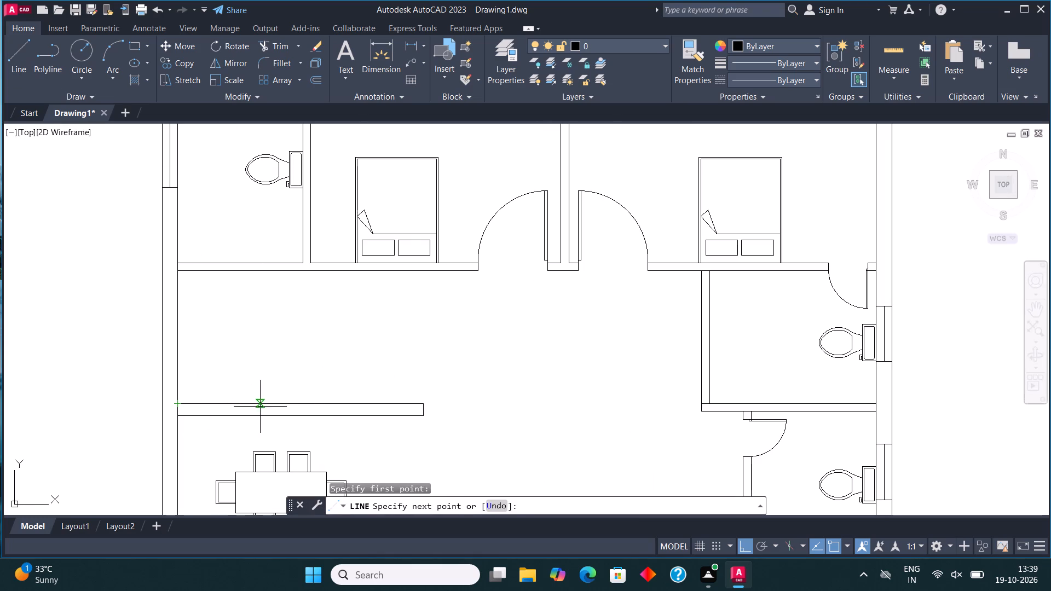
text(3'6")
key(Return)
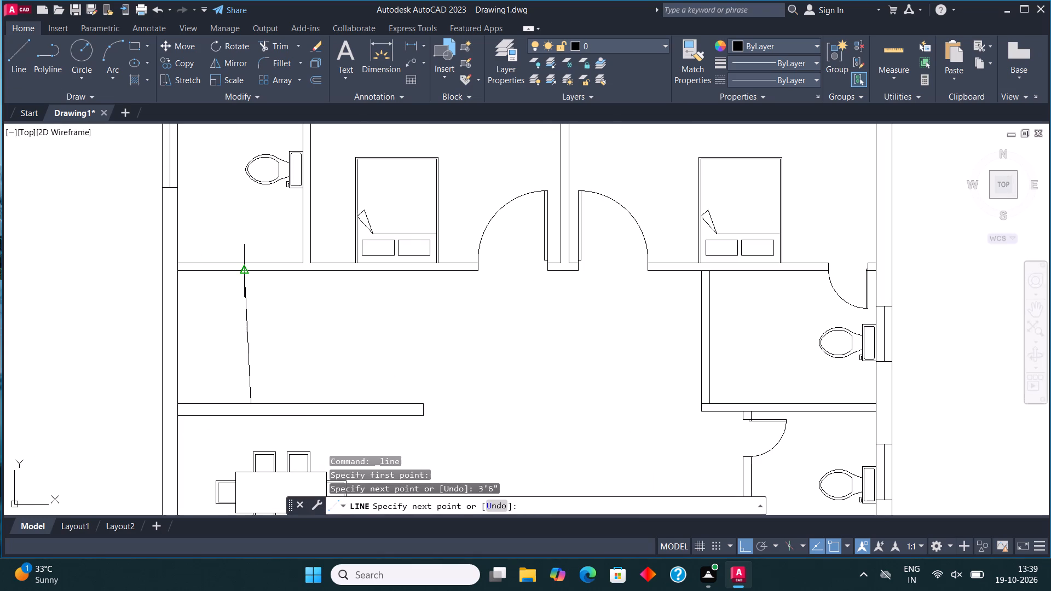
click(251, 272)
key(Escape)
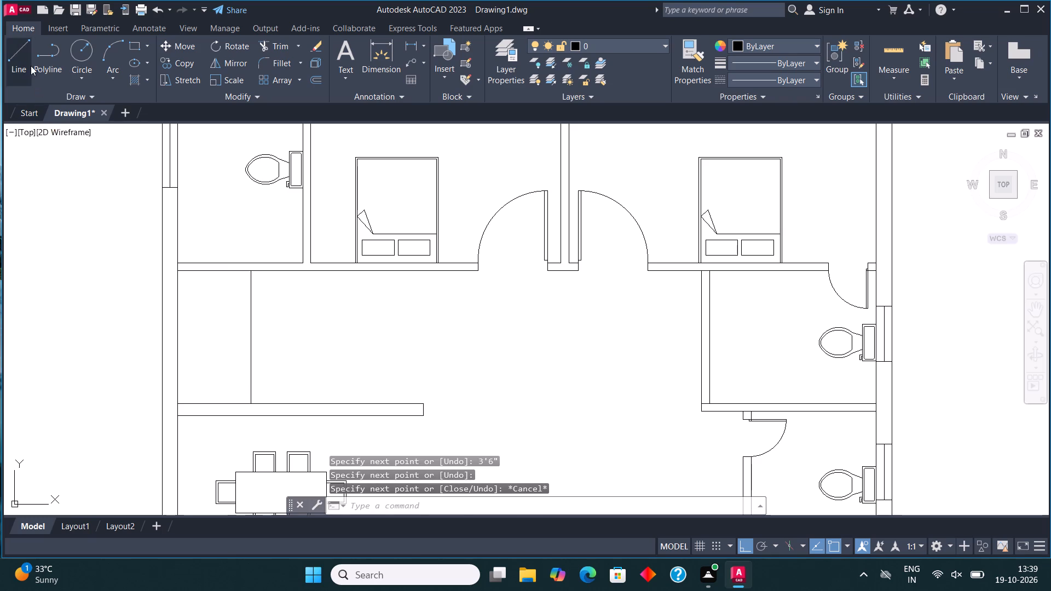
Draw a horizontal line from the new vertical line's midpoint rightward, ending just short of the partition's free end.
click(26, 54)
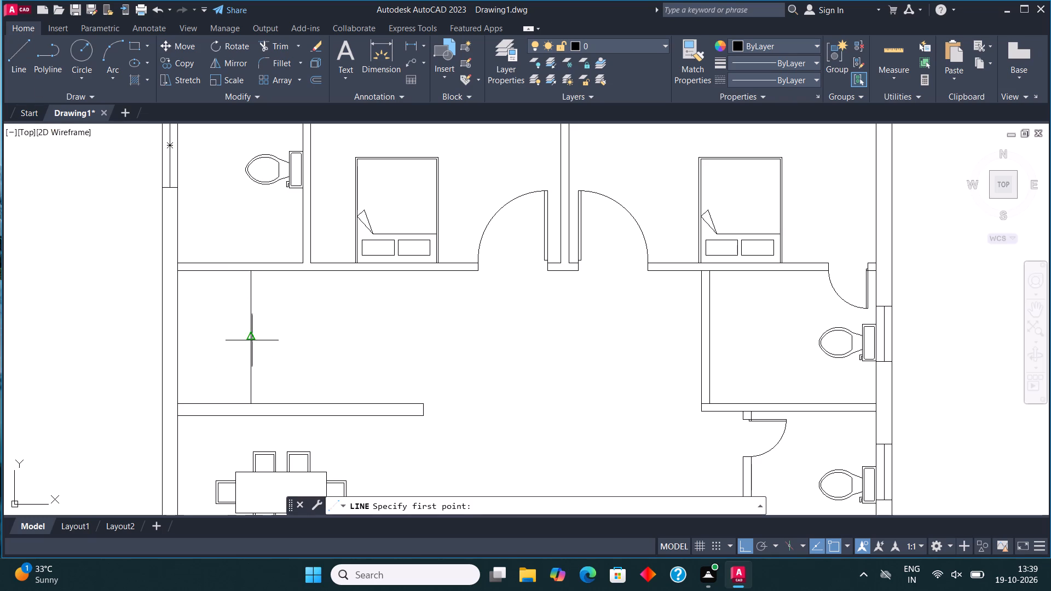
click(261, 338)
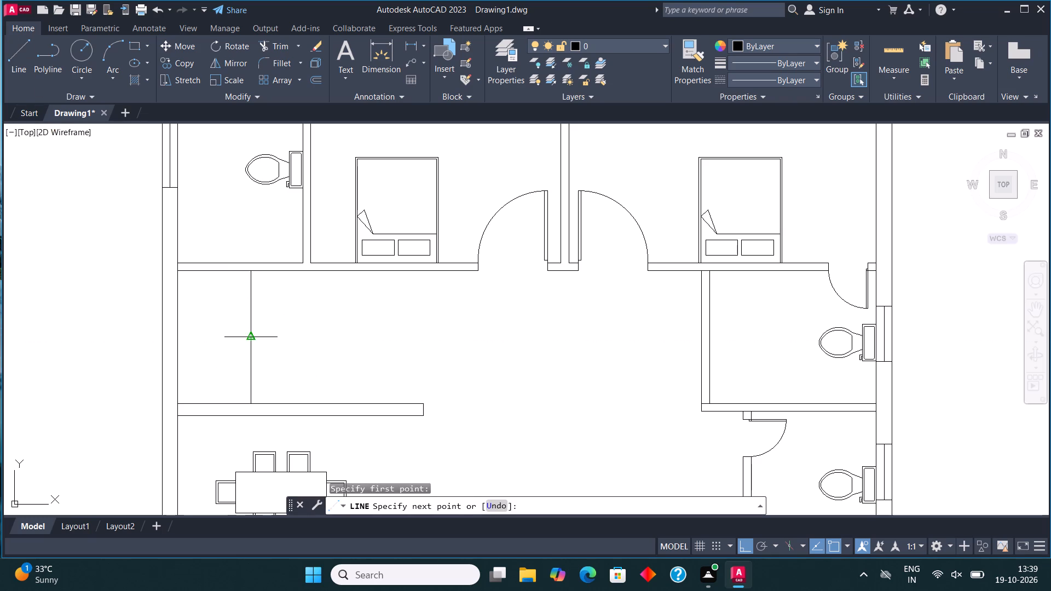
click(253, 339)
click(409, 353)
key(Escape)
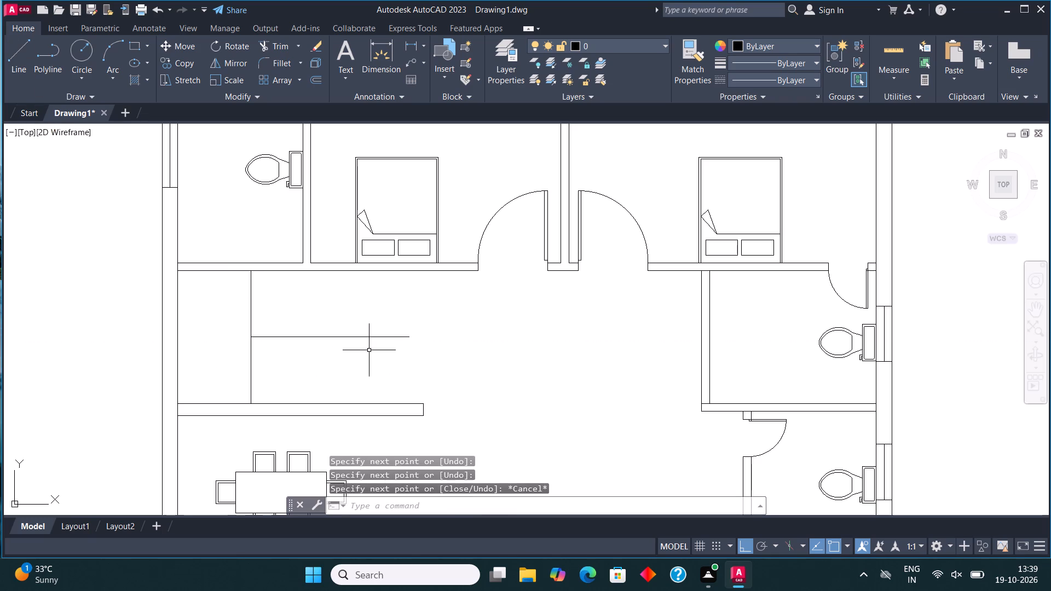
Offset the horizontal centre line of the staircase area by 3" above and below.
click(369, 351)
click(322, 323)
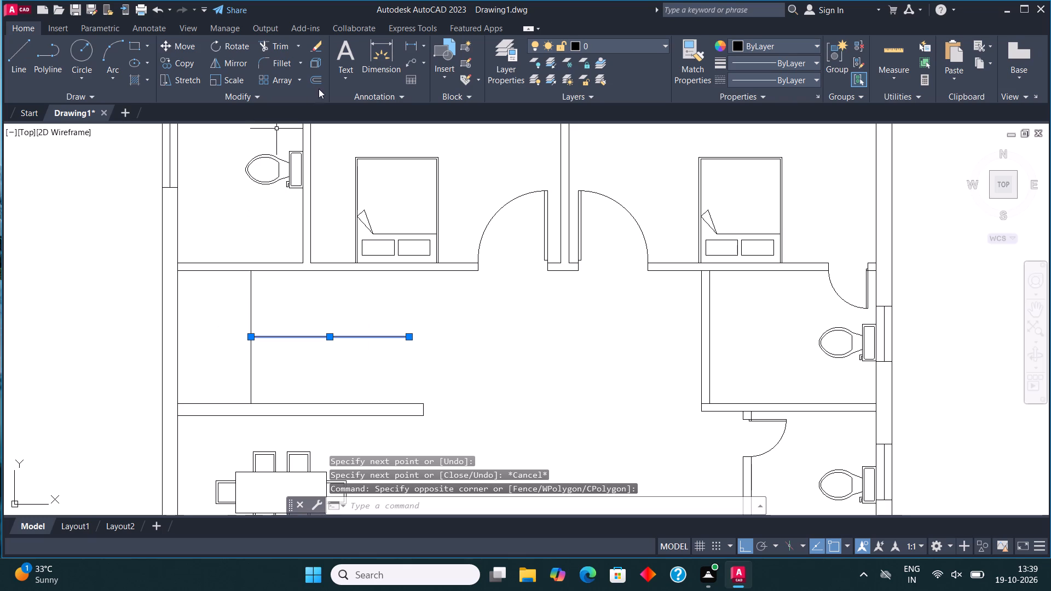
click(317, 78)
click(325, 337)
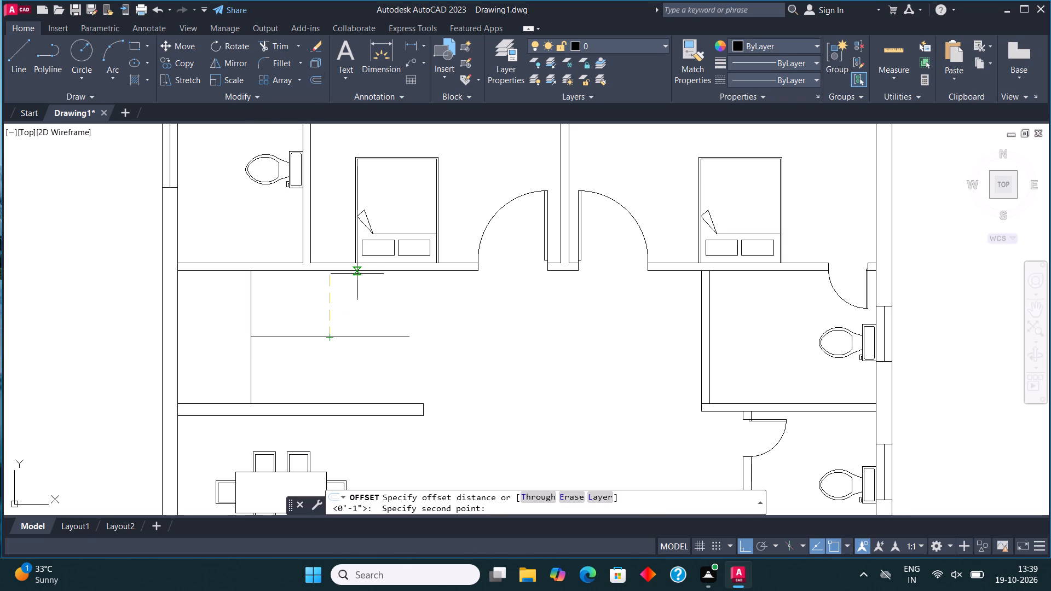
key(5)
key(BackSpace)
text(3")
key(Return)
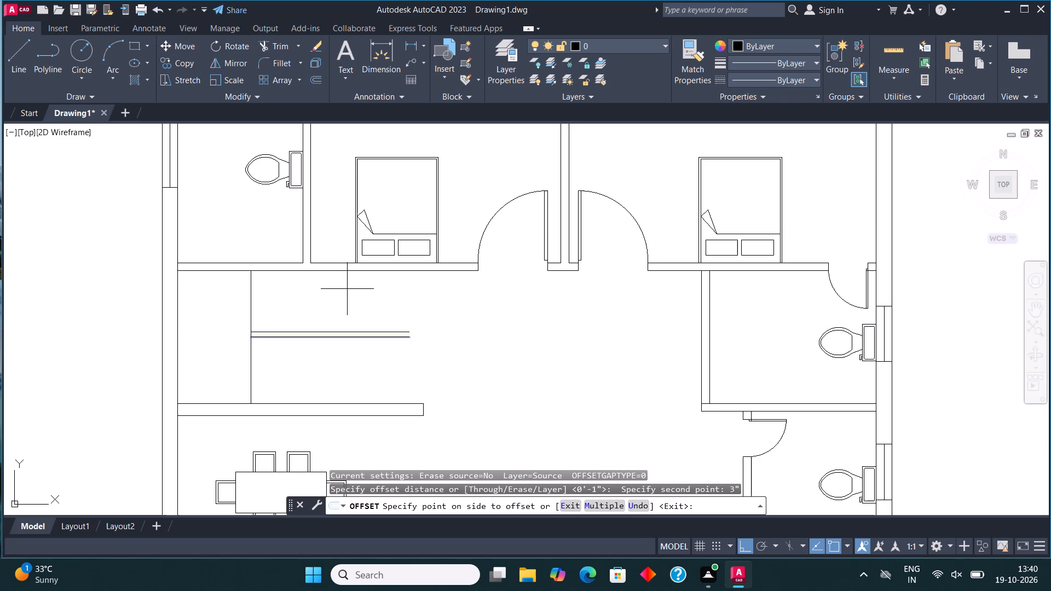
click(339, 294)
click(317, 338)
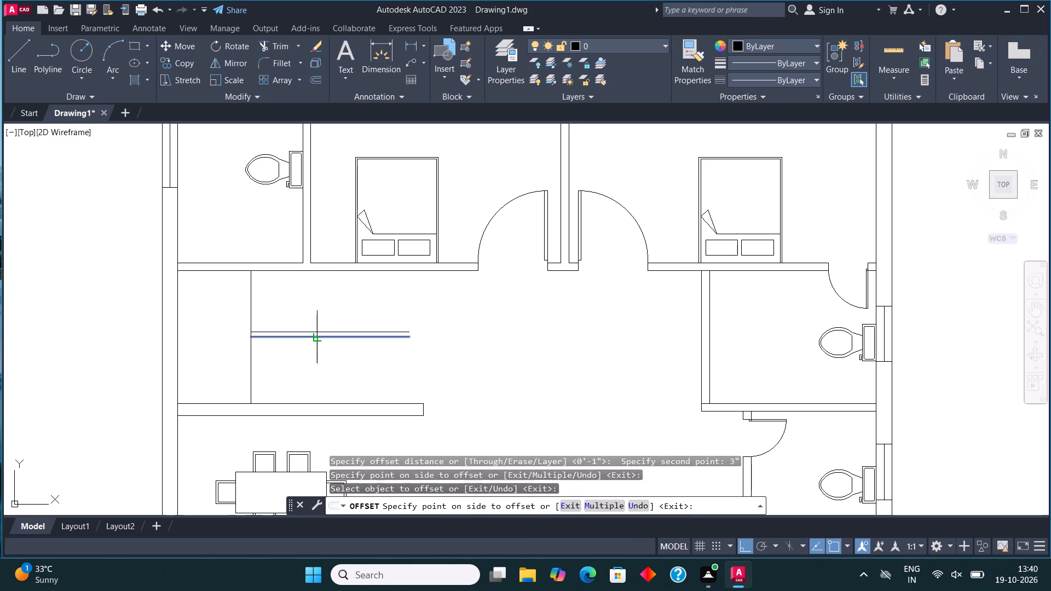
click(316, 364)
key(Escape)
Delete the original centre line between the two offset lines, including its leftover short piece.
click(316, 338)
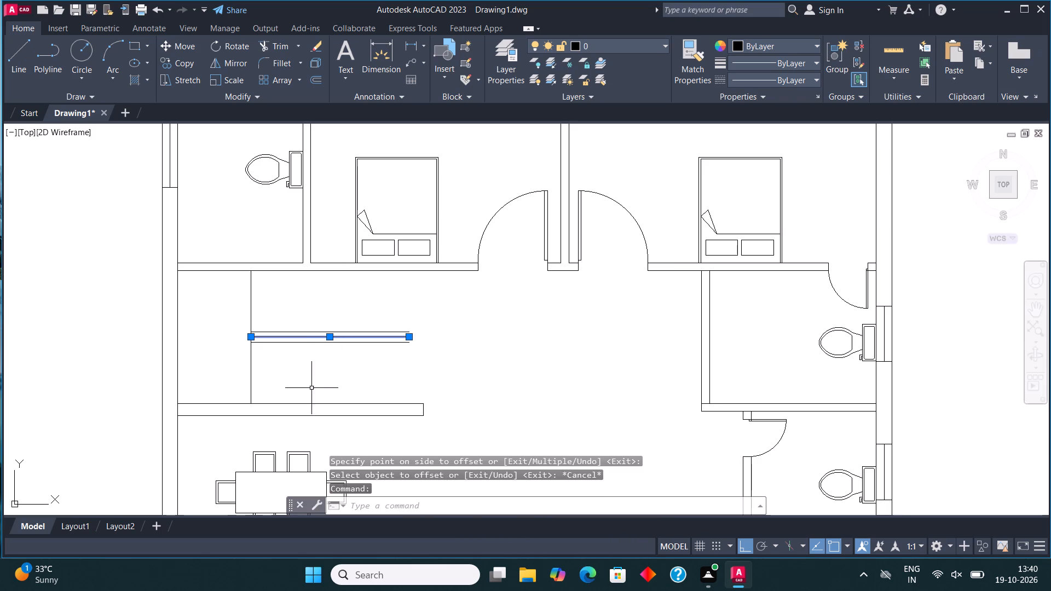
key(Delete)
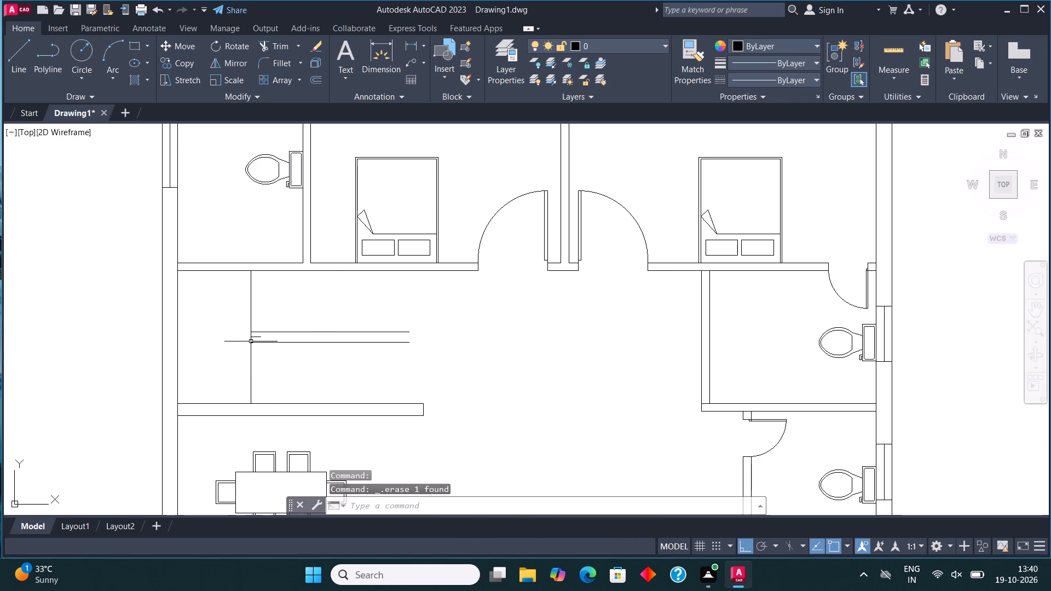
click(257, 336)
key(Delete)
Offset the vertical stair line 10" to the right repeatedly to make the first five additional tread lines.
click(250, 368)
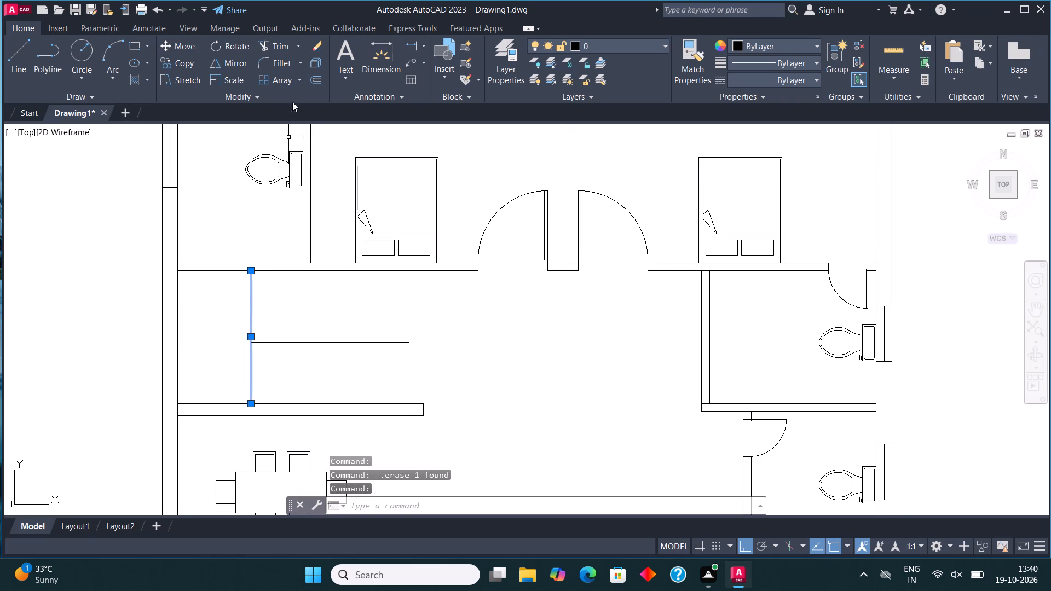
click(316, 78)
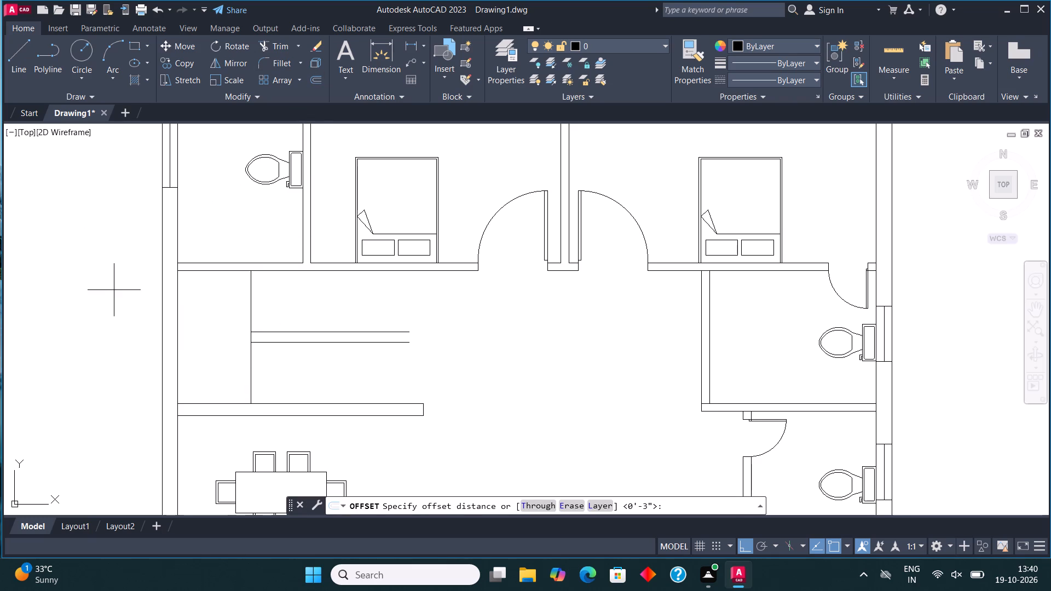
click(253, 353)
text(10")
key(Return)
click(333, 361)
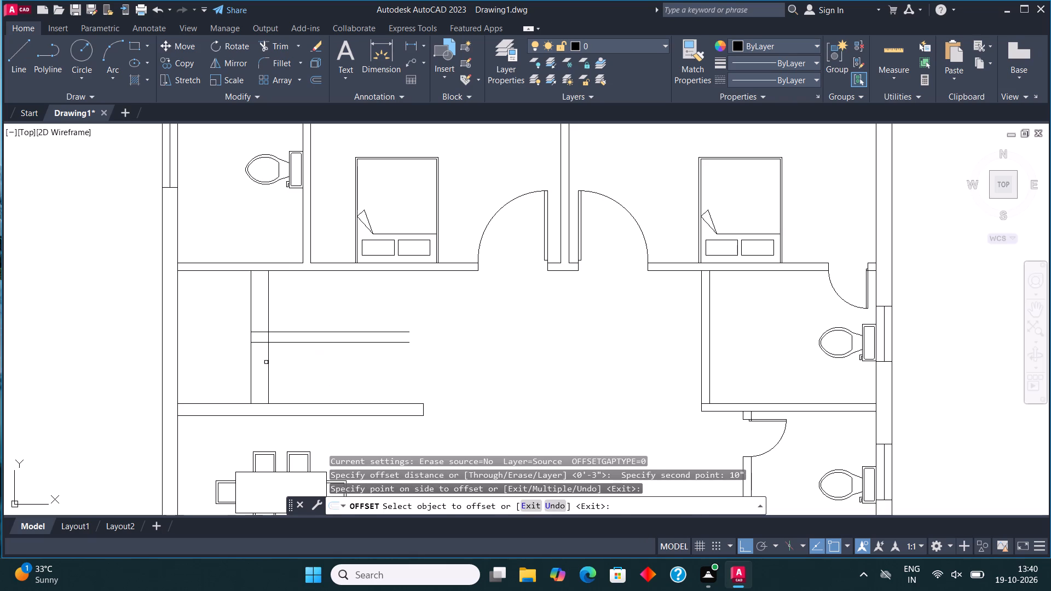
click(266, 362)
click(291, 370)
click(285, 368)
click(302, 375)
click(303, 370)
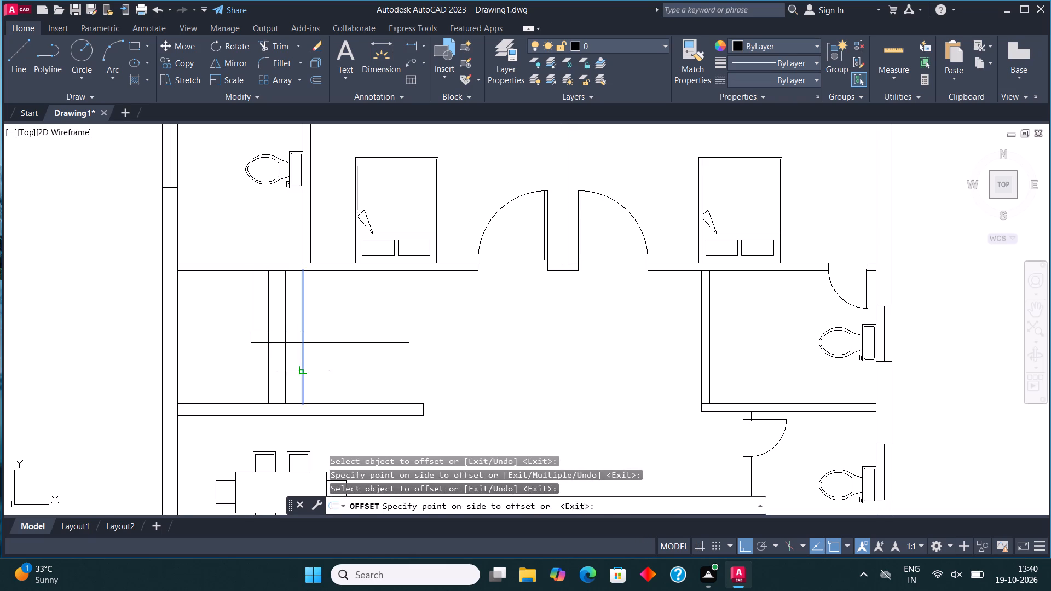
click(336, 378)
click(320, 357)
click(348, 363)
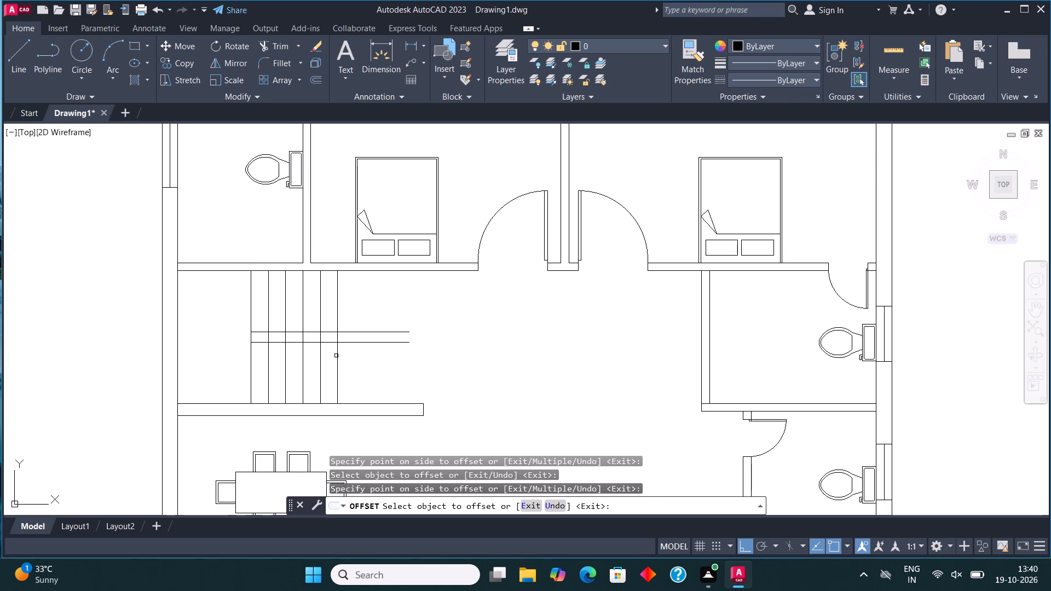
Continue the 10" offsets from the fifth copy to add four more tread lines towards the partition's free end.
click(339, 355)
click(360, 364)
click(357, 361)
click(355, 355)
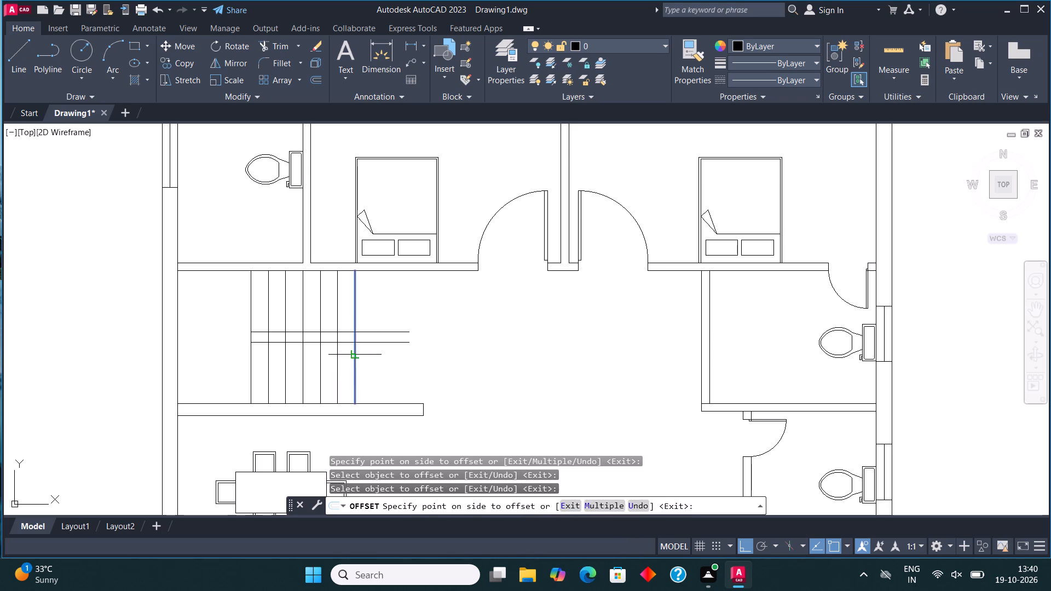
click(435, 384)
drag(372, 350, 377, 353)
click(390, 363)
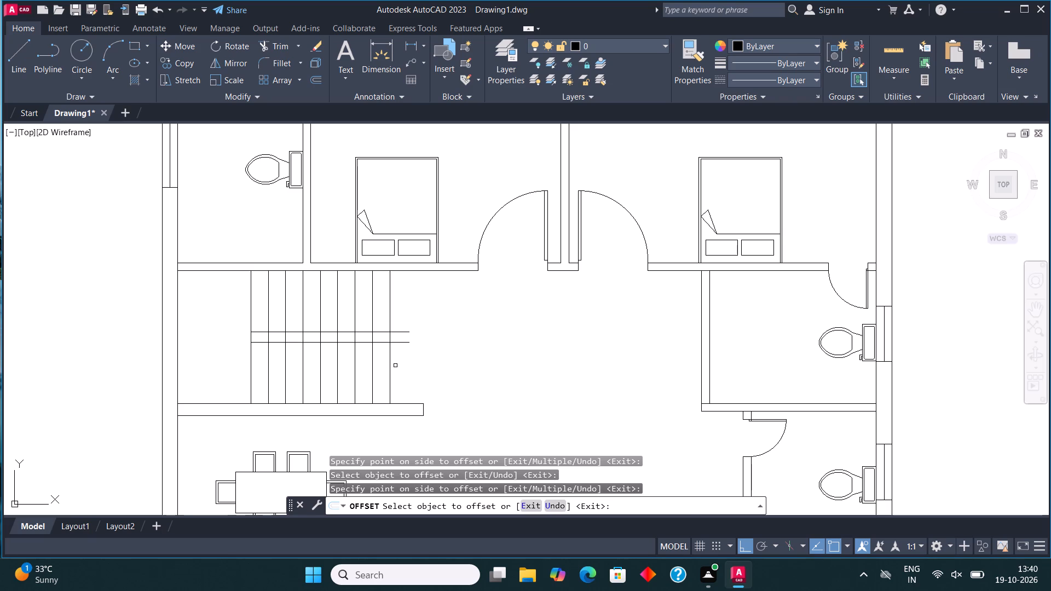
click(391, 361)
click(420, 365)
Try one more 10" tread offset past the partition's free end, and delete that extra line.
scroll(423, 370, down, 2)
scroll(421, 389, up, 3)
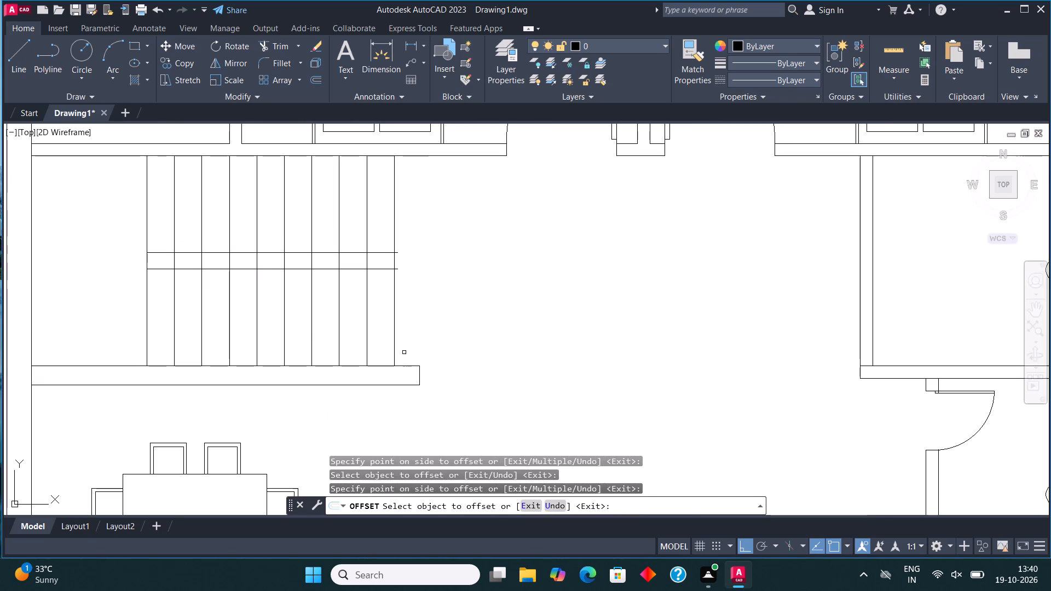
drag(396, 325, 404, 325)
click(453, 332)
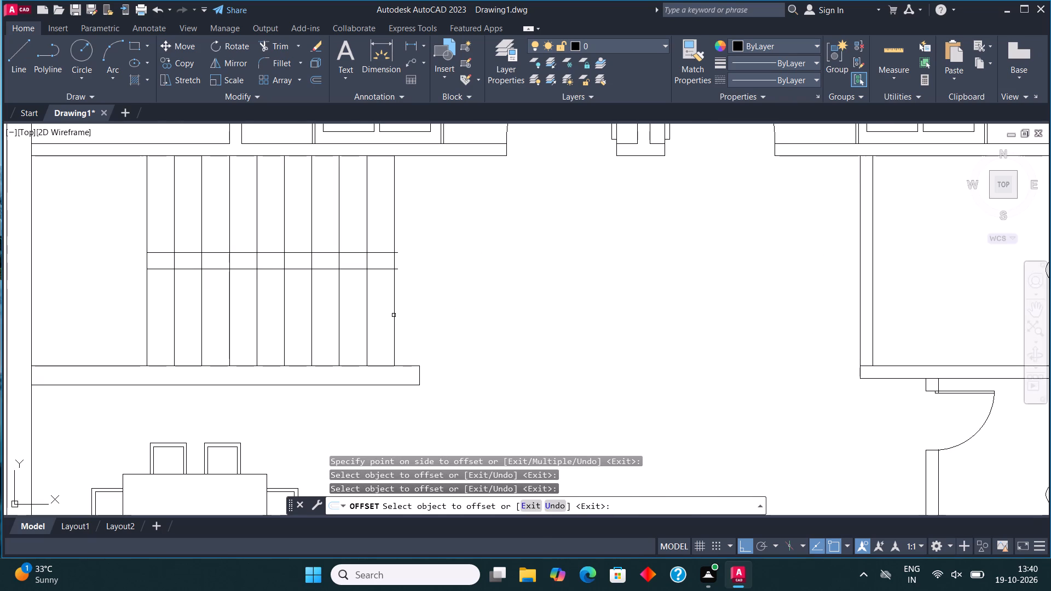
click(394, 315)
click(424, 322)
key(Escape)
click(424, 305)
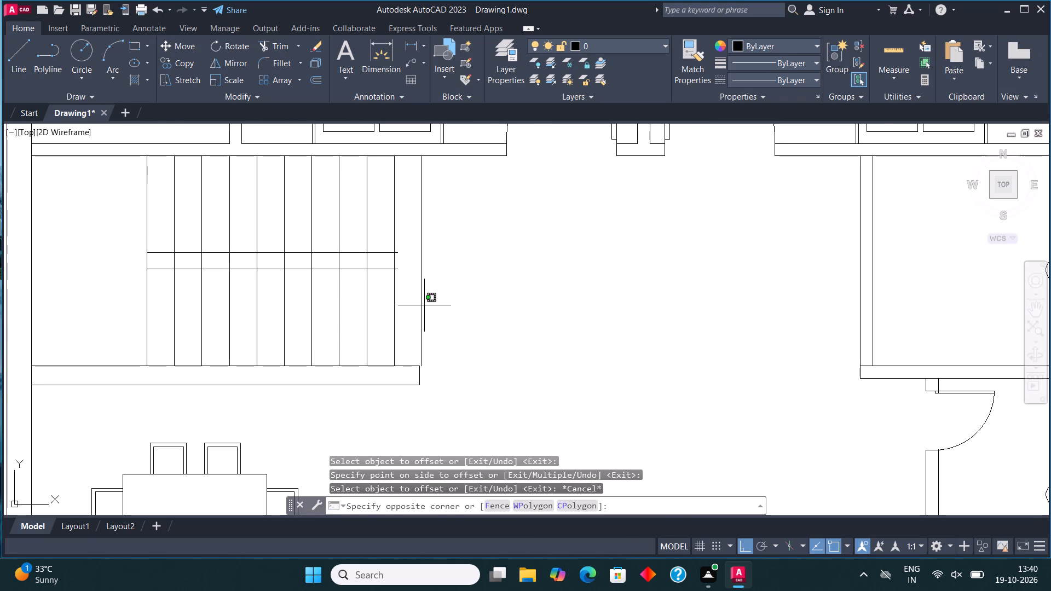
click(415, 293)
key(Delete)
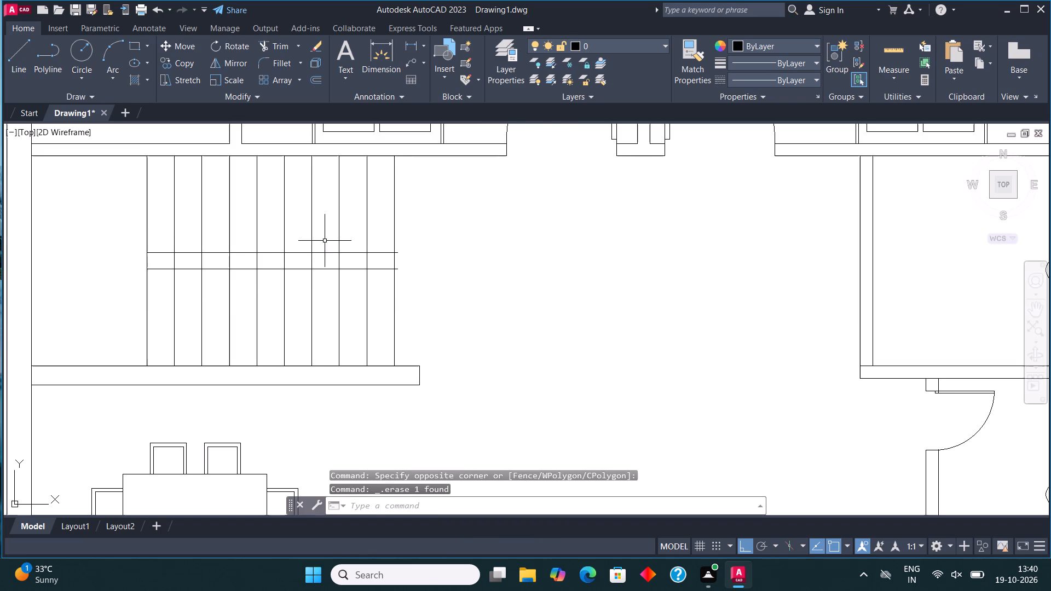
Draw a line across the partition's thickness in line with the last tread, and trim the partition's end beyond it.
click(13, 58)
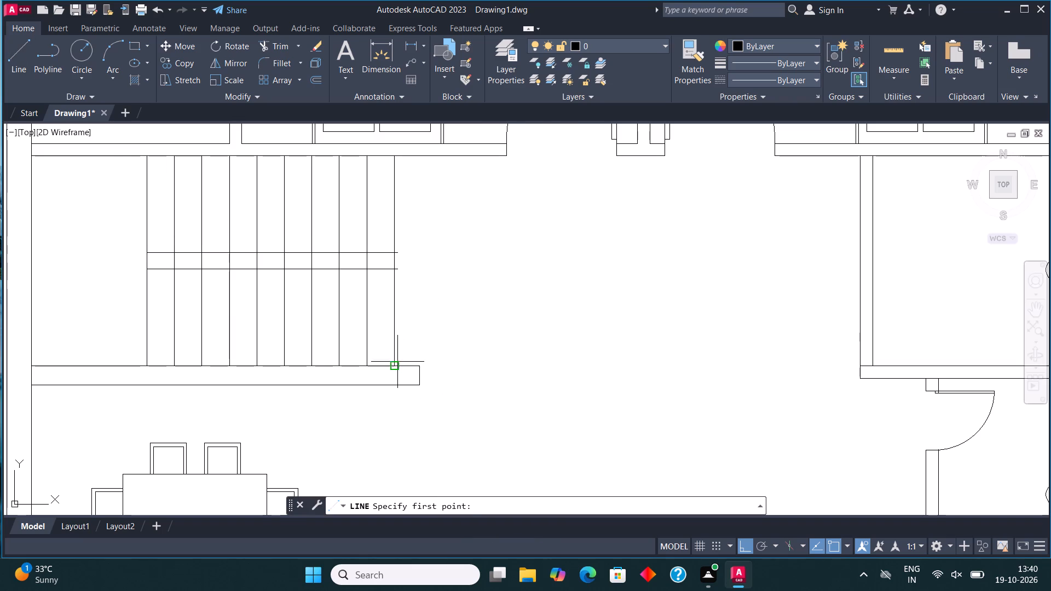
click(395, 360)
click(394, 381)
key(Escape)
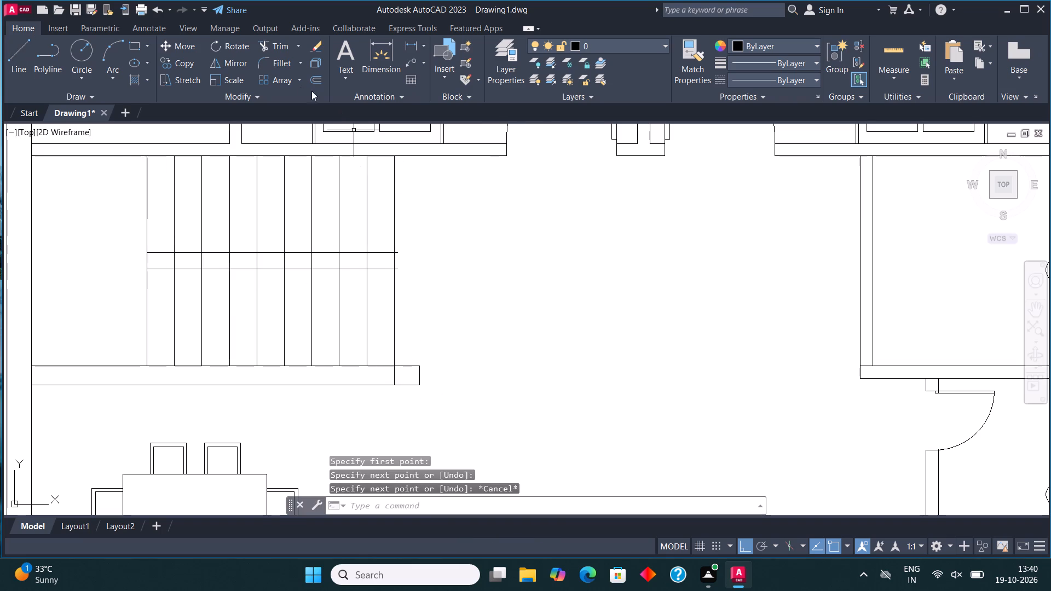
click(282, 47)
drag(415, 366, 425, 321)
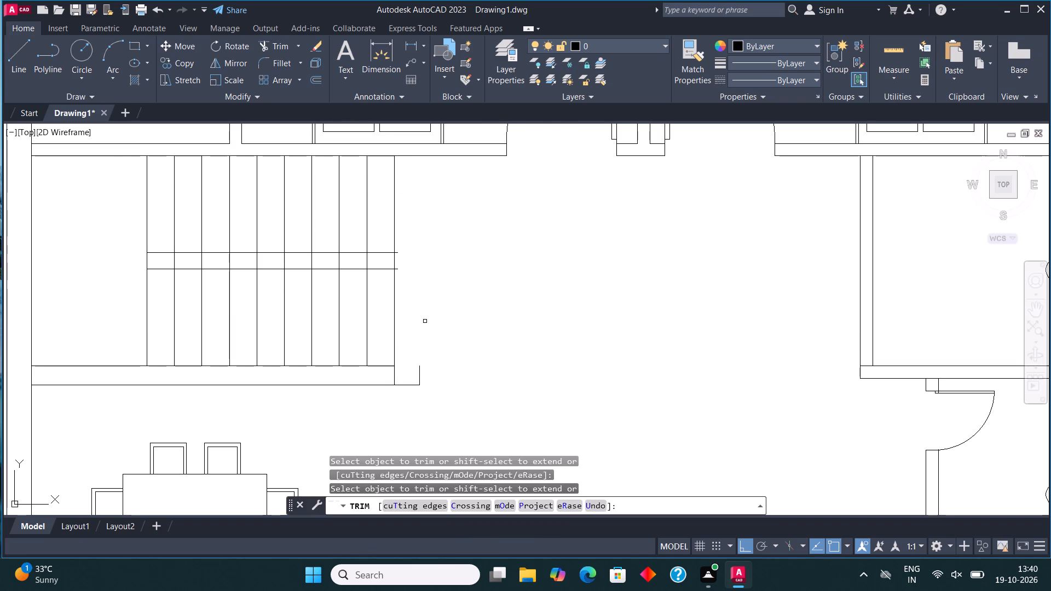
drag(425, 321, 403, 405)
drag(403, 405, 415, 358)
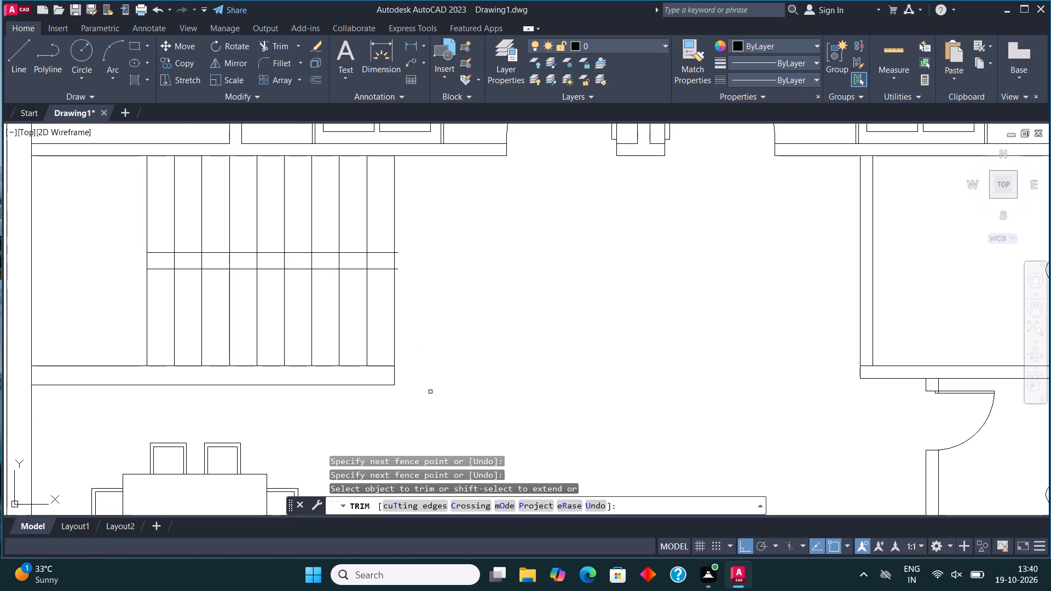
Trim the overhanging ends of the two horizontal middle lines back to the last tread line.
scroll(434, 408, down, 1)
scroll(403, 307, up, 5)
scroll(471, 386, down, 1)
scroll(459, 417, up, 2)
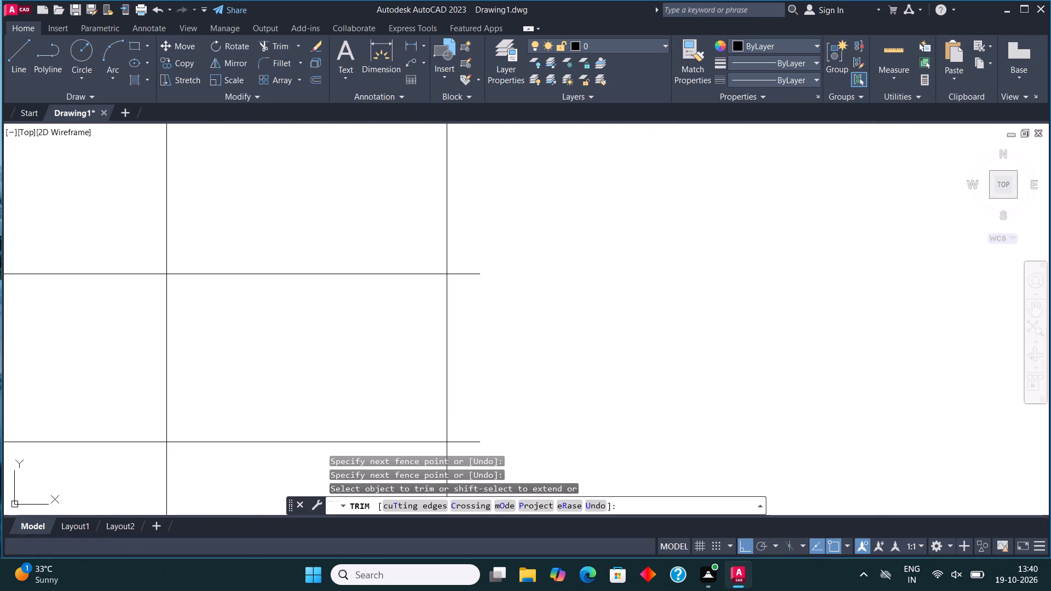
drag(466, 453, 467, 224)
Trim the tread lines out of the gap between the staircase's two horizontal middle lines.
scroll(425, 357, down, 4)
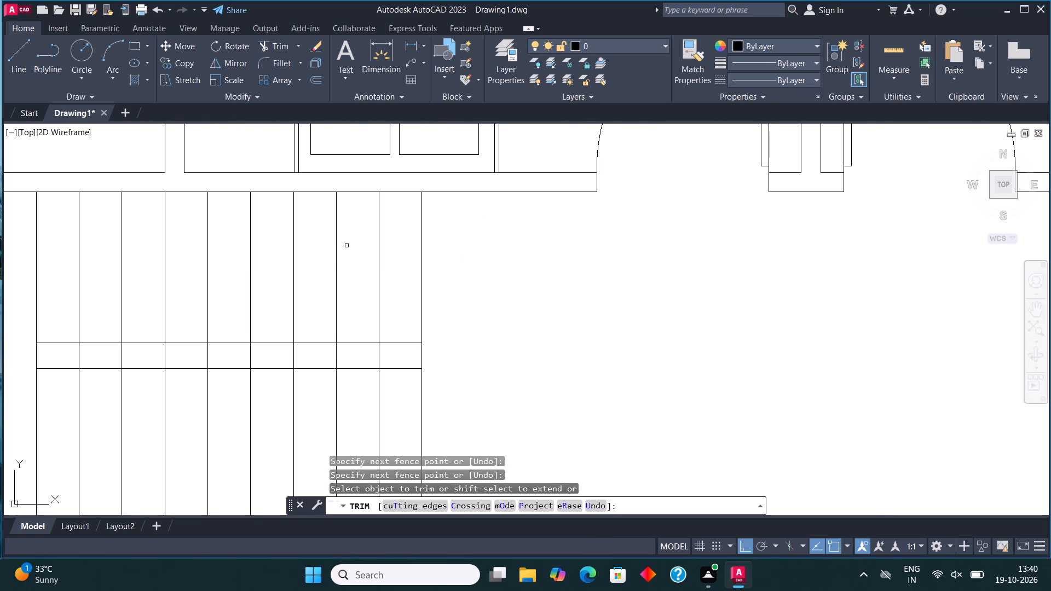
drag(62, 356, 99, 355)
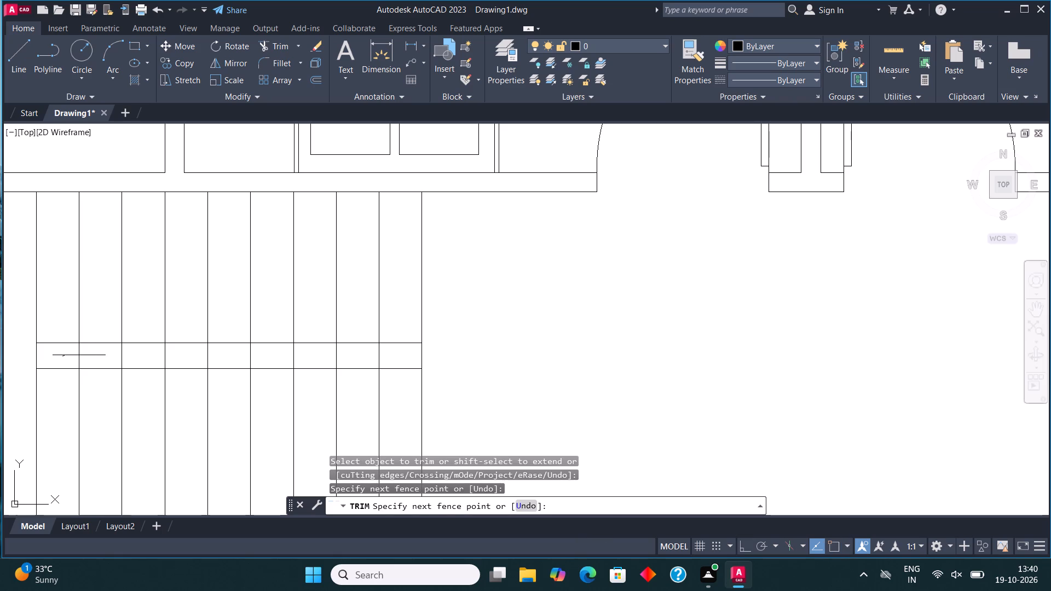
drag(99, 355, 403, 357)
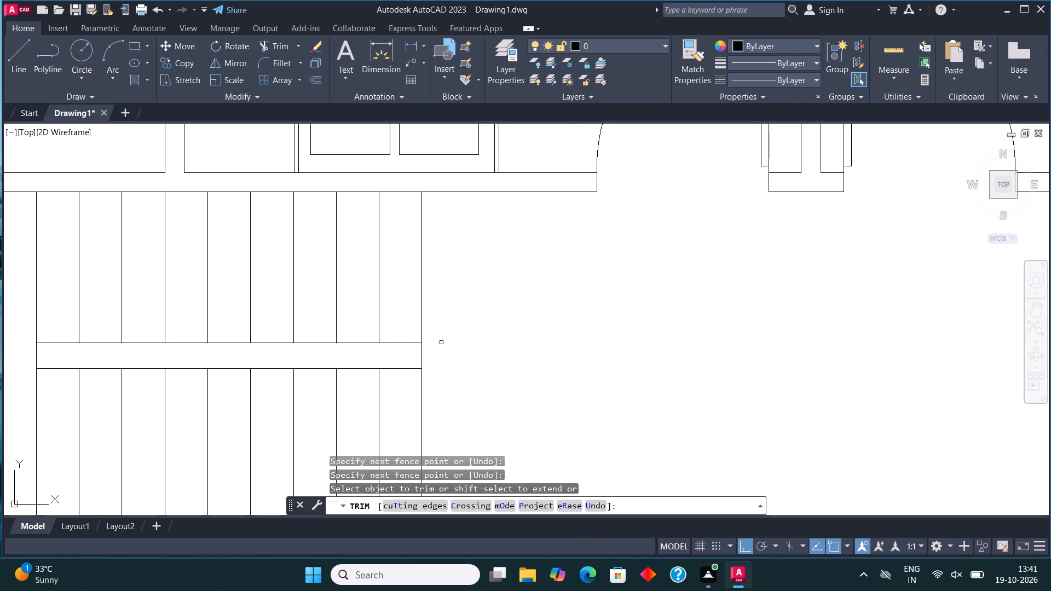
Trim away the upper flight's outermost tread line, between the middle divider and the bedroom wall.
scroll(477, 302, down, 2)
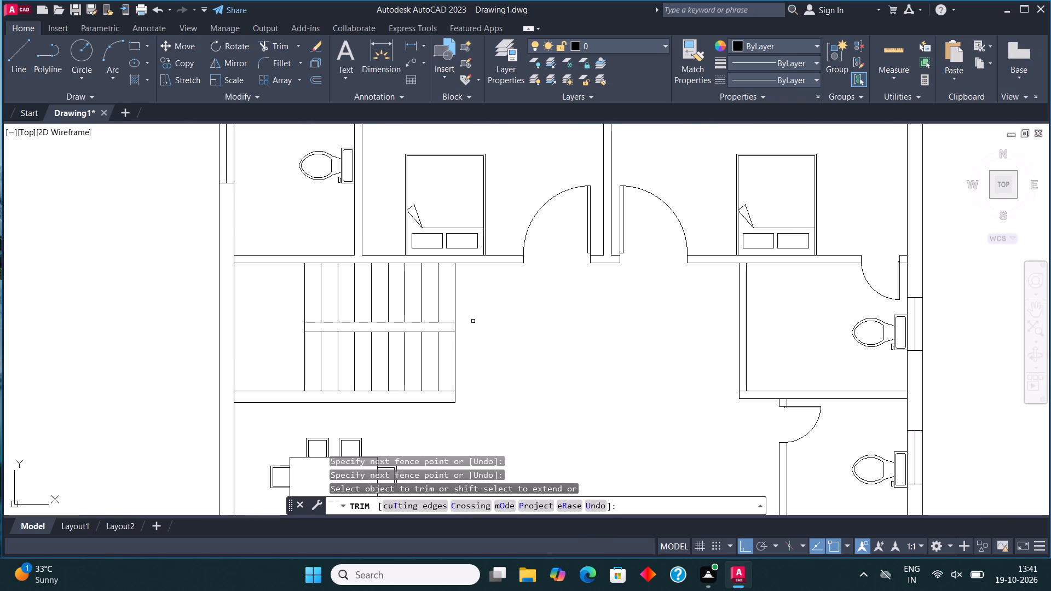
click(463, 295)
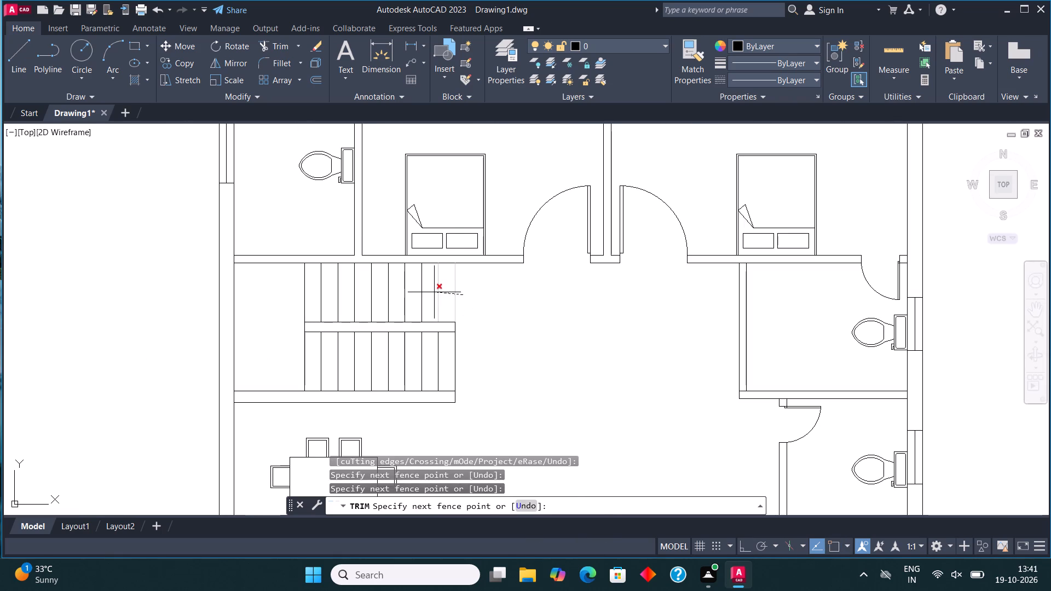
click(447, 292)
key(Escape)
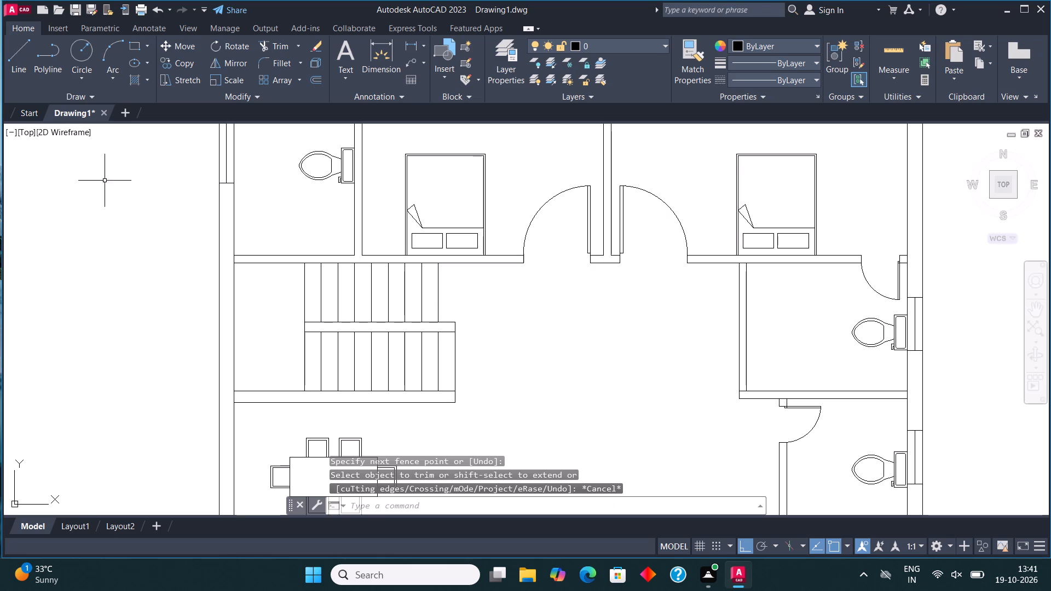
Draw a U-shaped travel line from the lower flight onto the landing, about 3'5" up, and back into the upper flight.
click(15, 57)
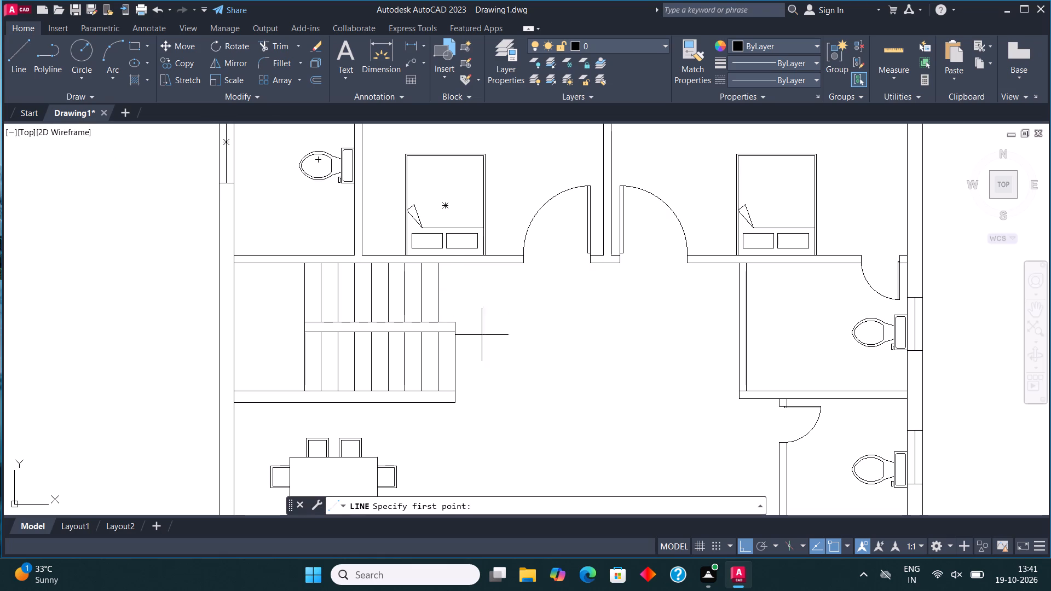
click(404, 364)
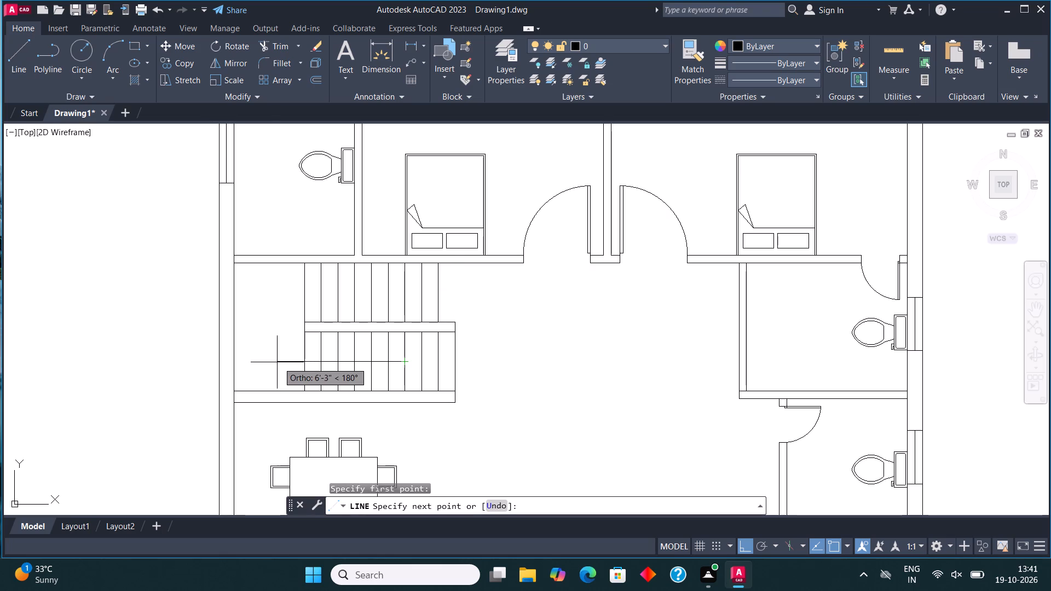
click(270, 359)
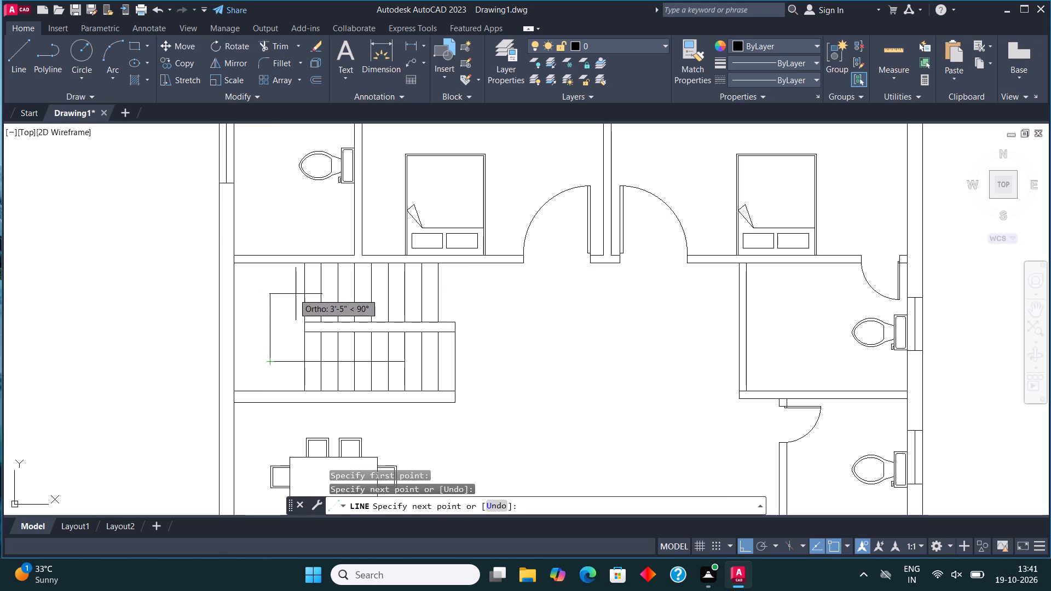
click(279, 294)
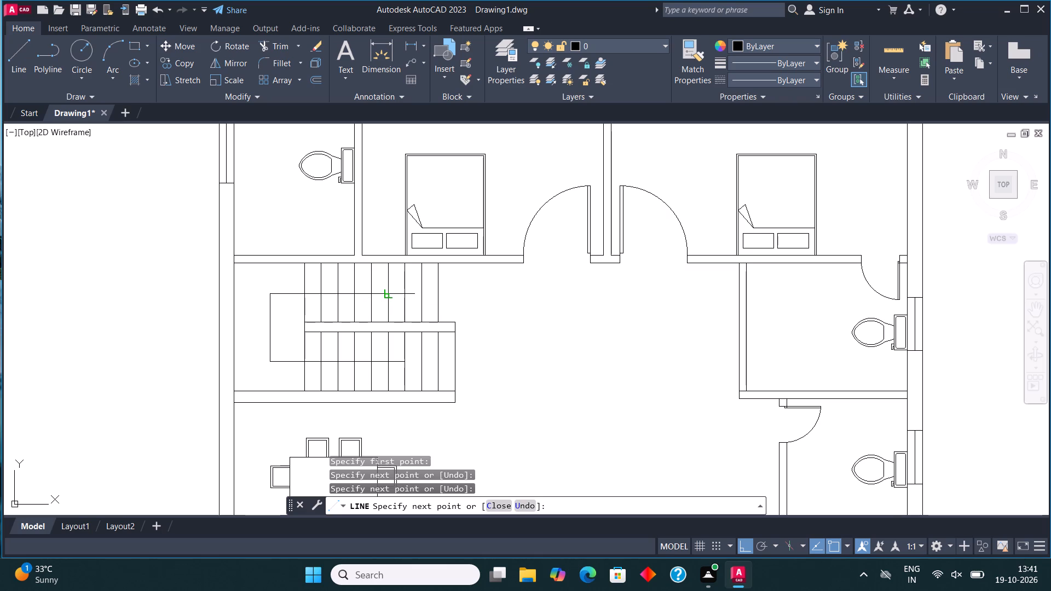
click(391, 296)
key(Escape)
Draw a slanted arrowhead edge from the travel line's upper-flight end back to the previous tread, and mirror it about the travel line, keeping the original.
click(22, 51)
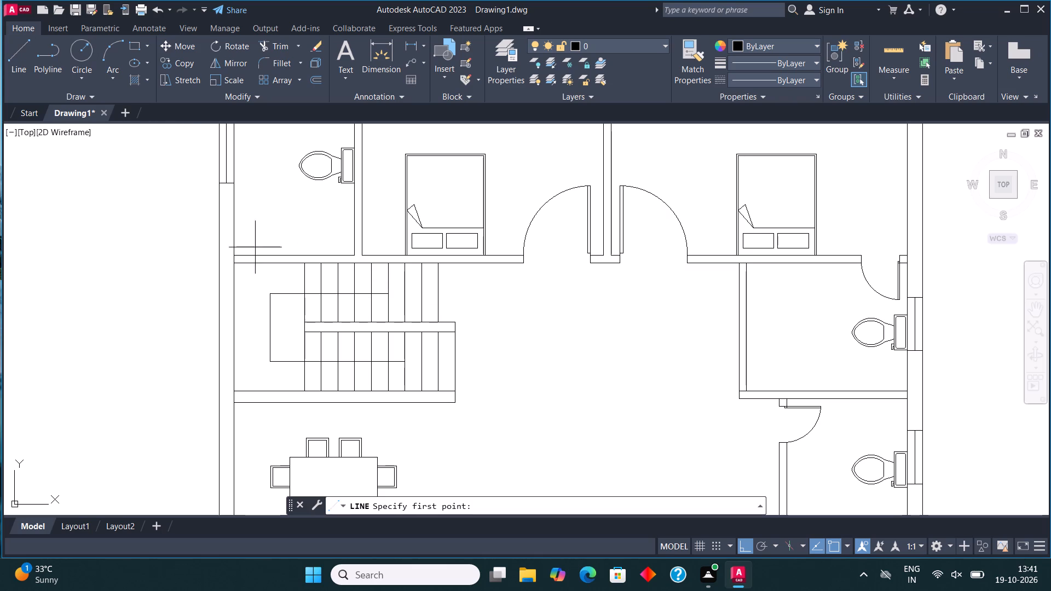
scroll(389, 281, up, 3)
click(376, 337)
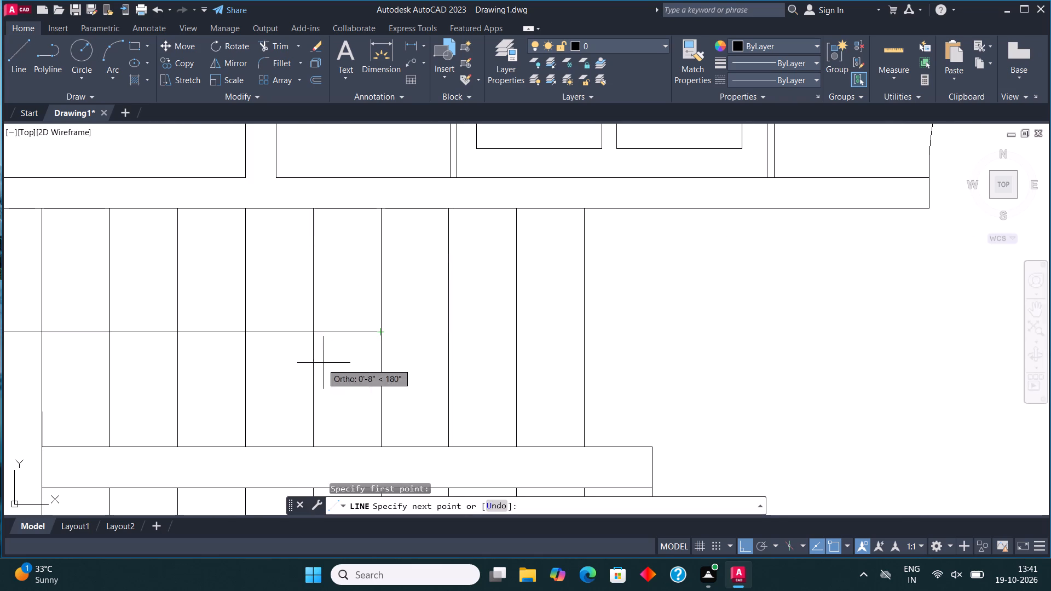
click(309, 379)
key(Escape)
click(332, 369)
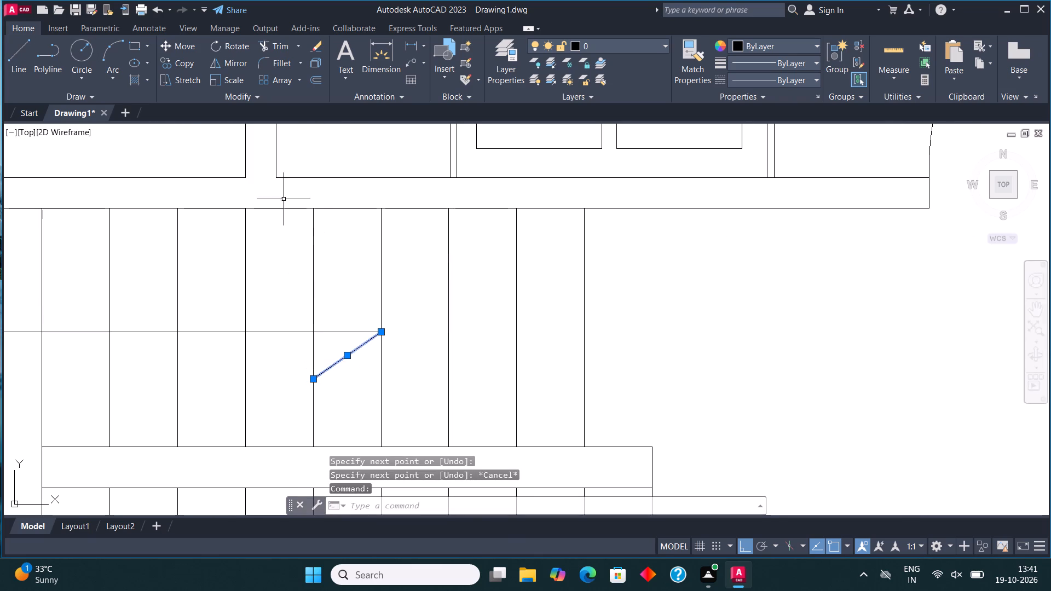
click(238, 63)
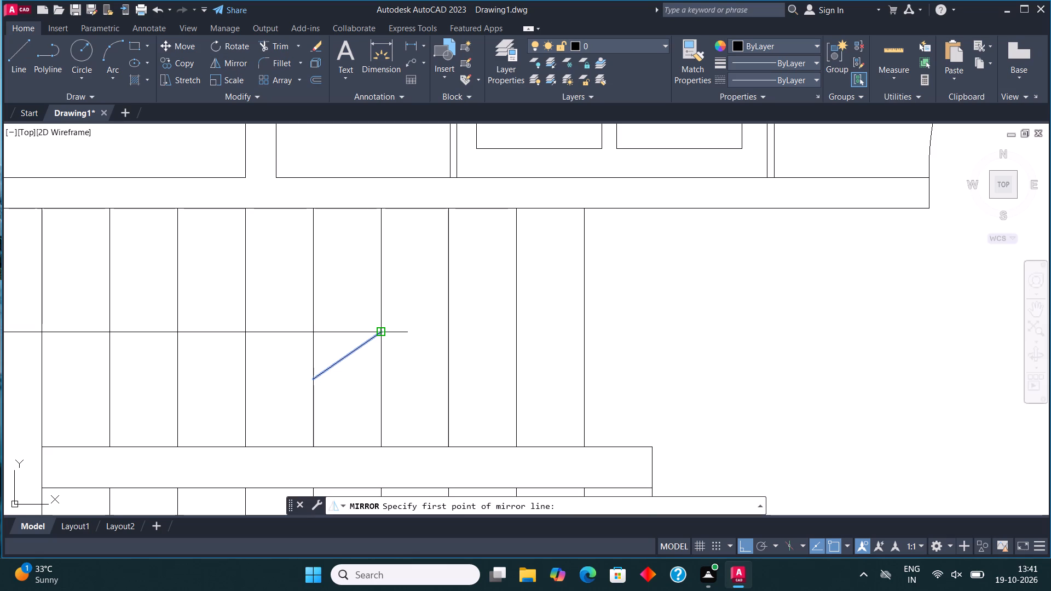
click(381, 334)
click(266, 271)
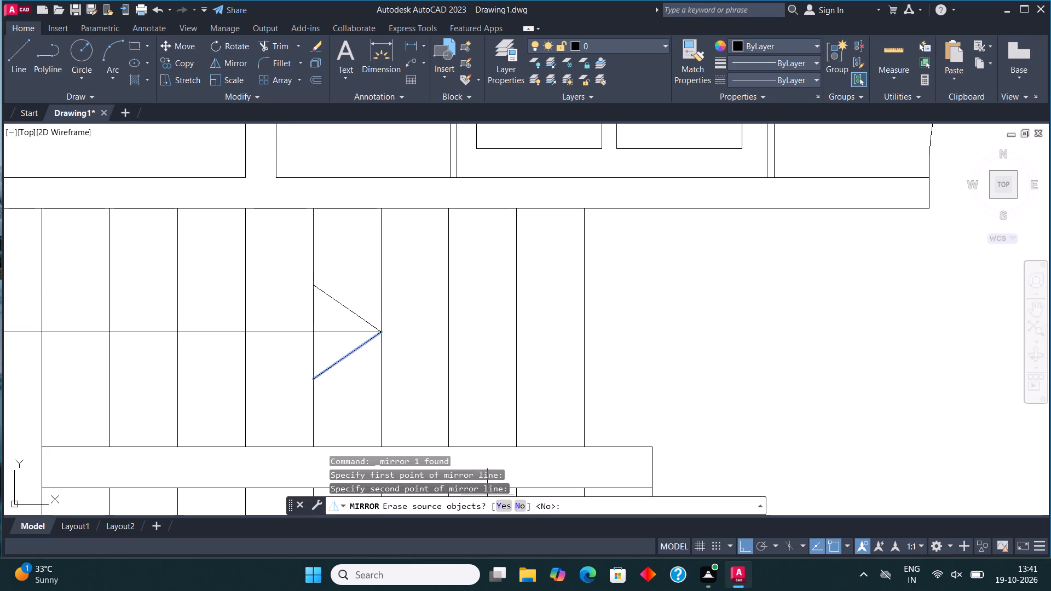
click(518, 501)
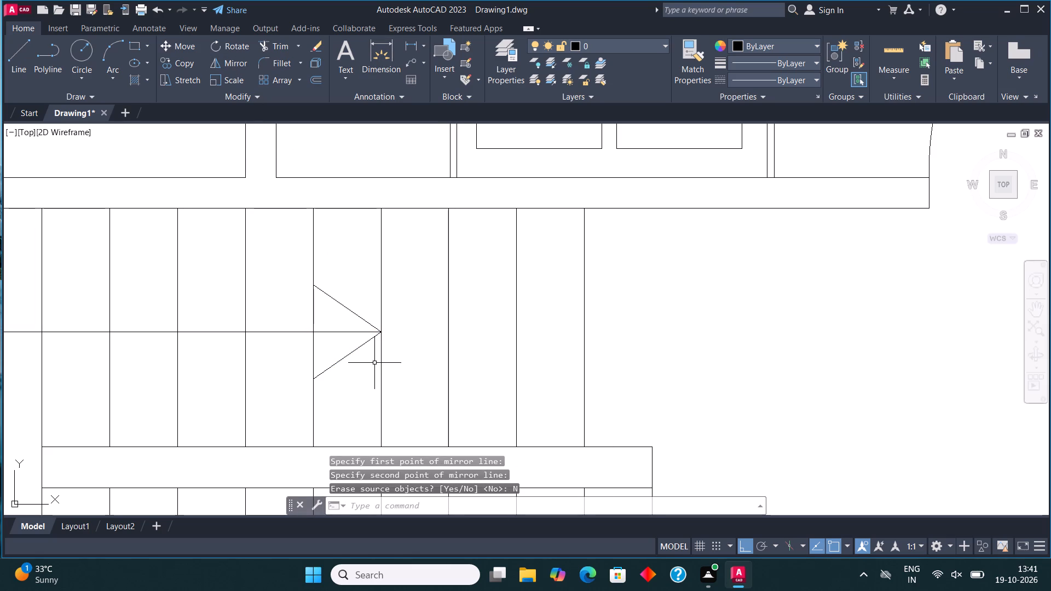
Fill both halves of the staircase arrowhead with a SOLID hatch.
key(h)
key(Return)
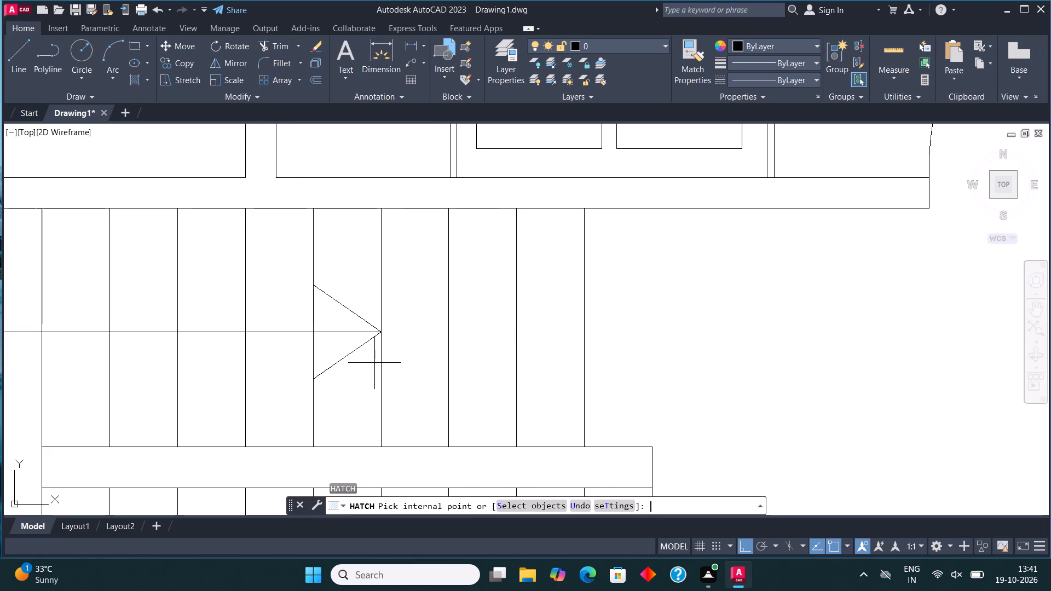
click(122, 62)
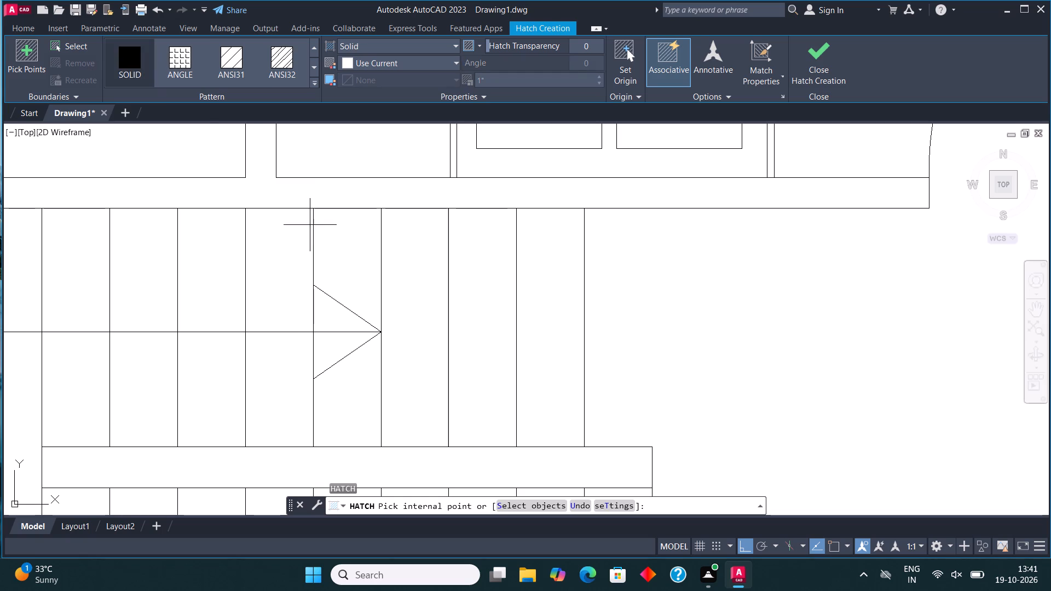
click(336, 353)
click(333, 320)
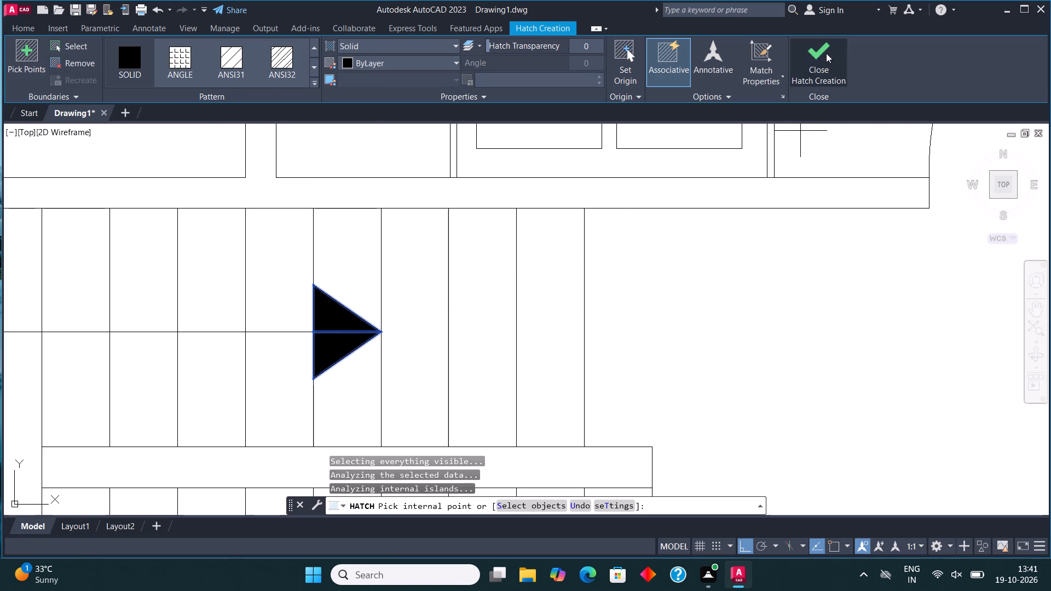
click(808, 57)
Draw a tall, narrow rectangle for a sofa in the open hall between the staircase and the bathrooms.
scroll(424, 338, down, 5)
middle_drag(465, 308, 464, 279)
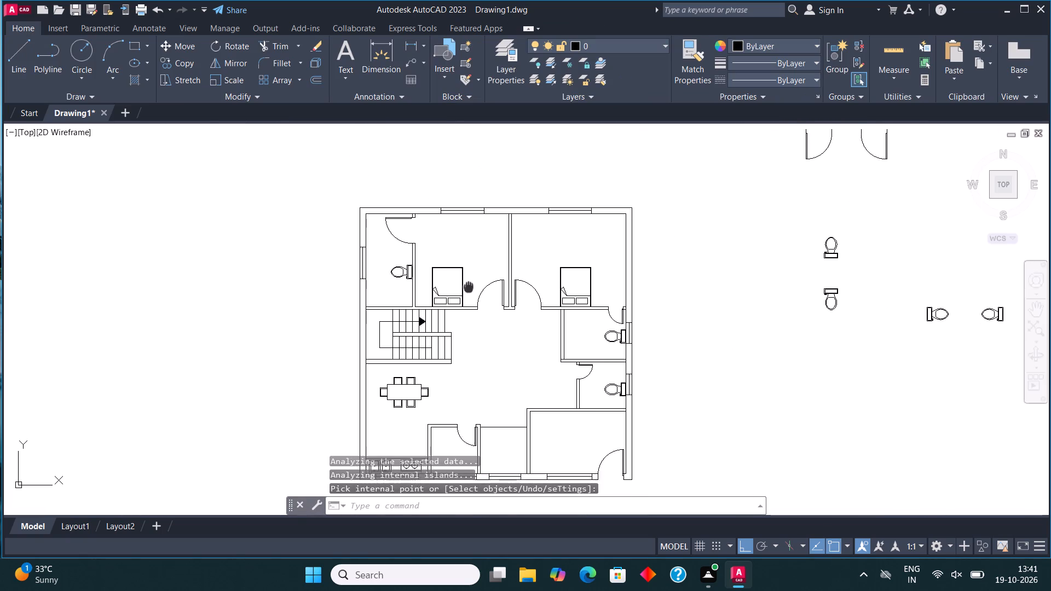
middle_drag(464, 279, 454, 268)
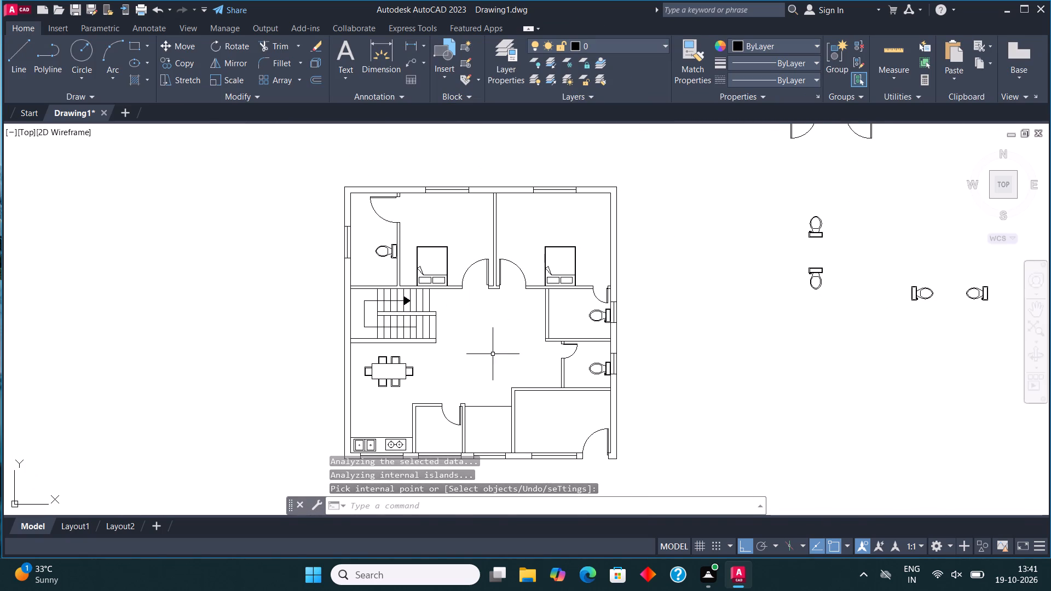
middle_drag(459, 348, 407, 345)
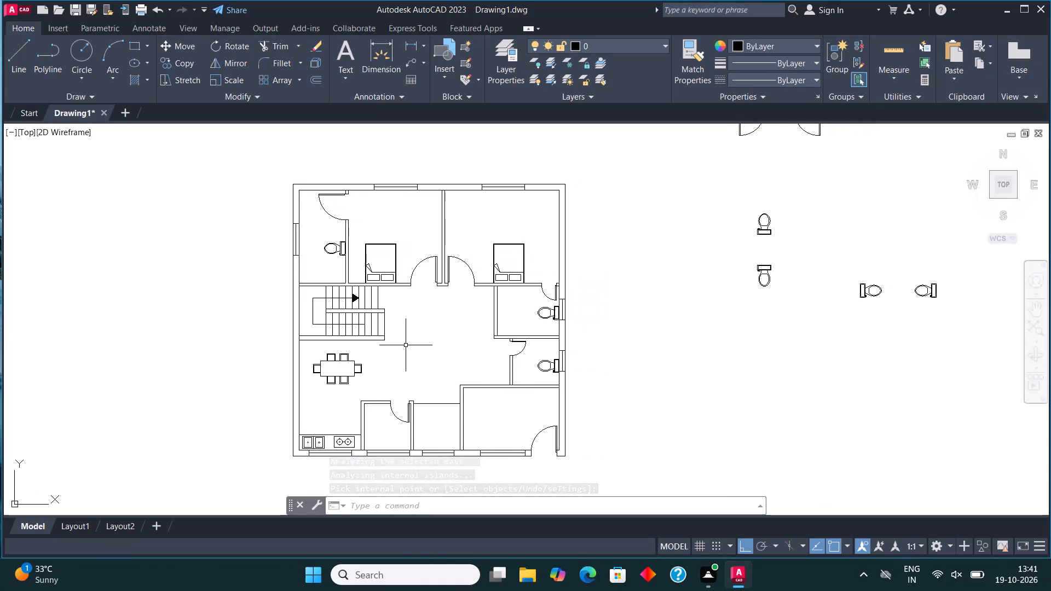
scroll(434, 344, up, 2)
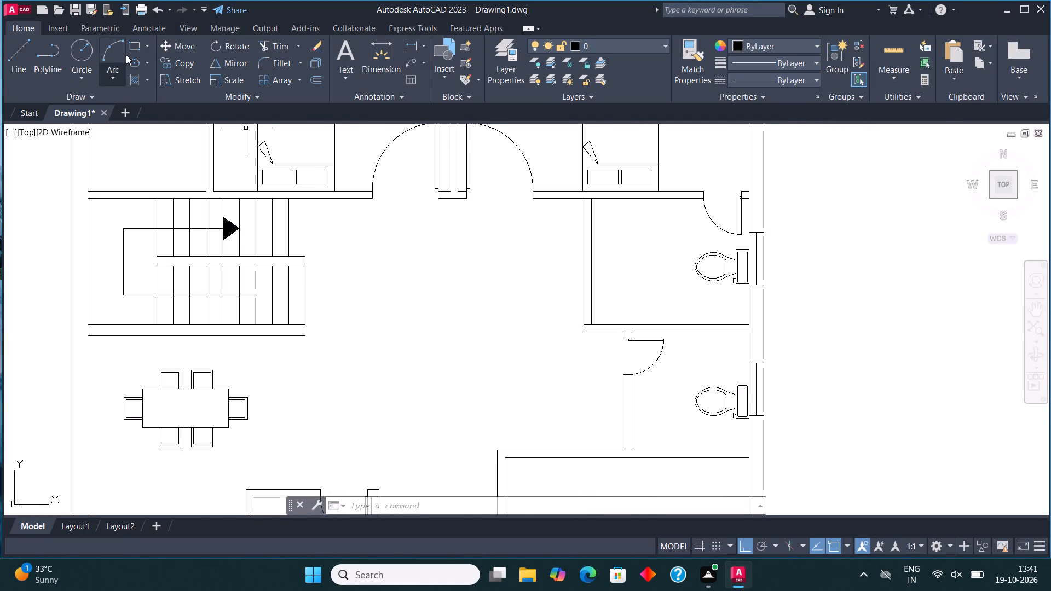
click(134, 41)
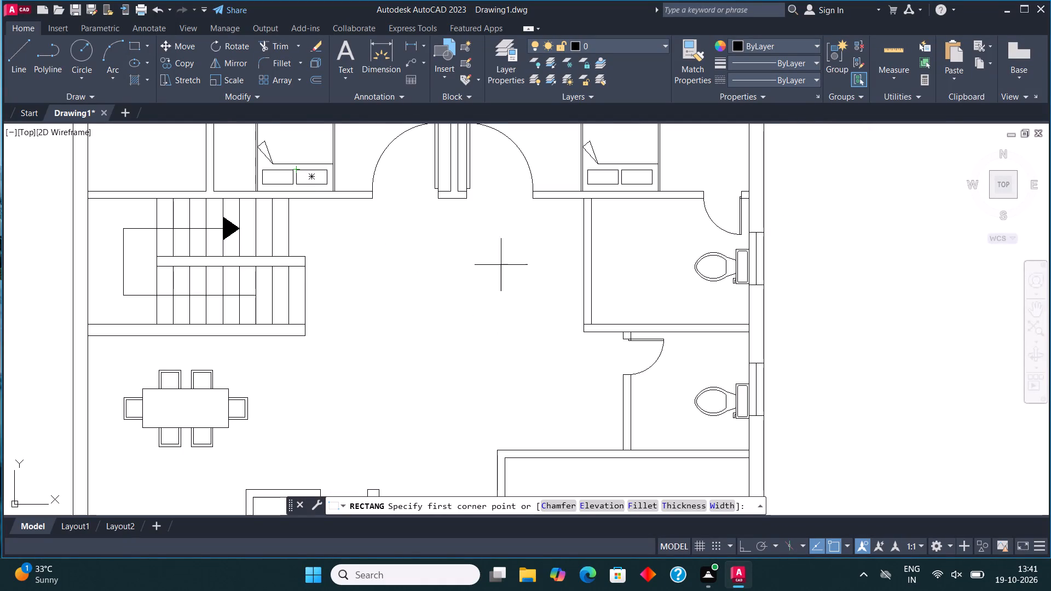
click(498, 268)
click(446, 412)
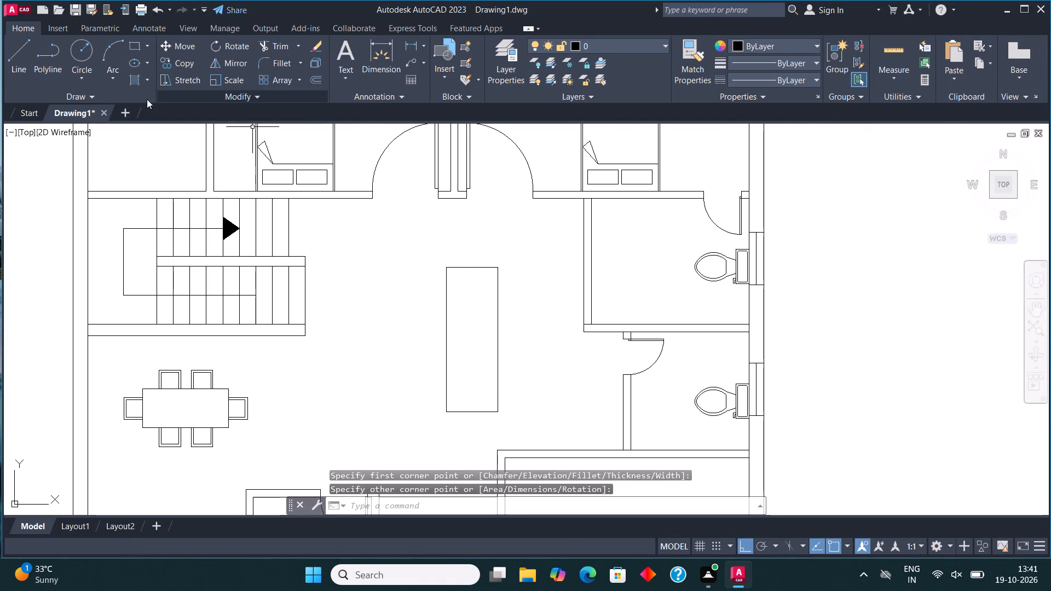
Draw a narrow full-width armrest strip with lines around the outside of the sofa rectangle's lower end.
click(8, 63)
scroll(492, 423, up, 3)
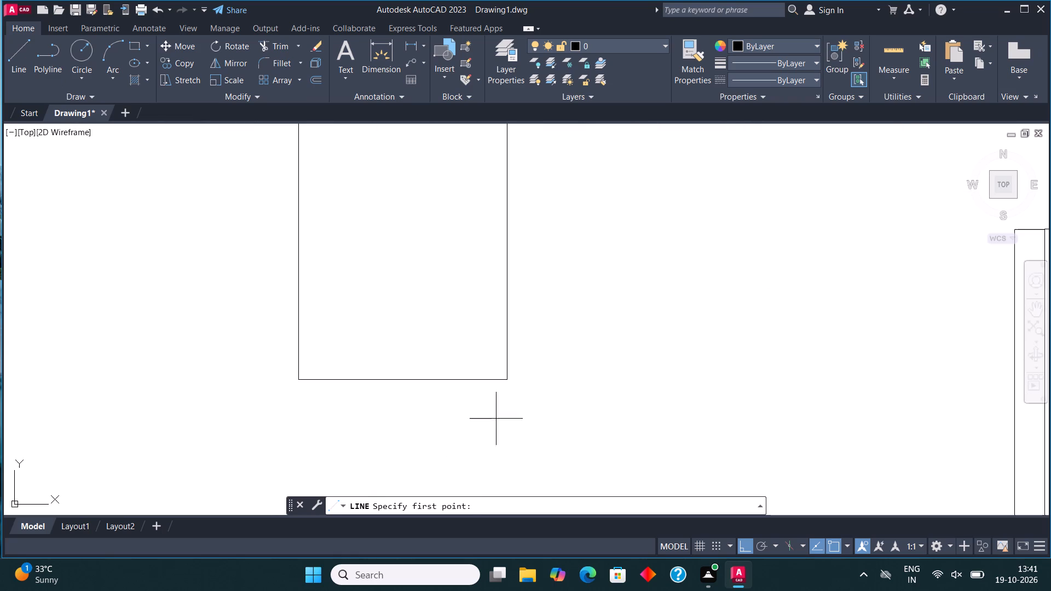
click(506, 379)
click(503, 405)
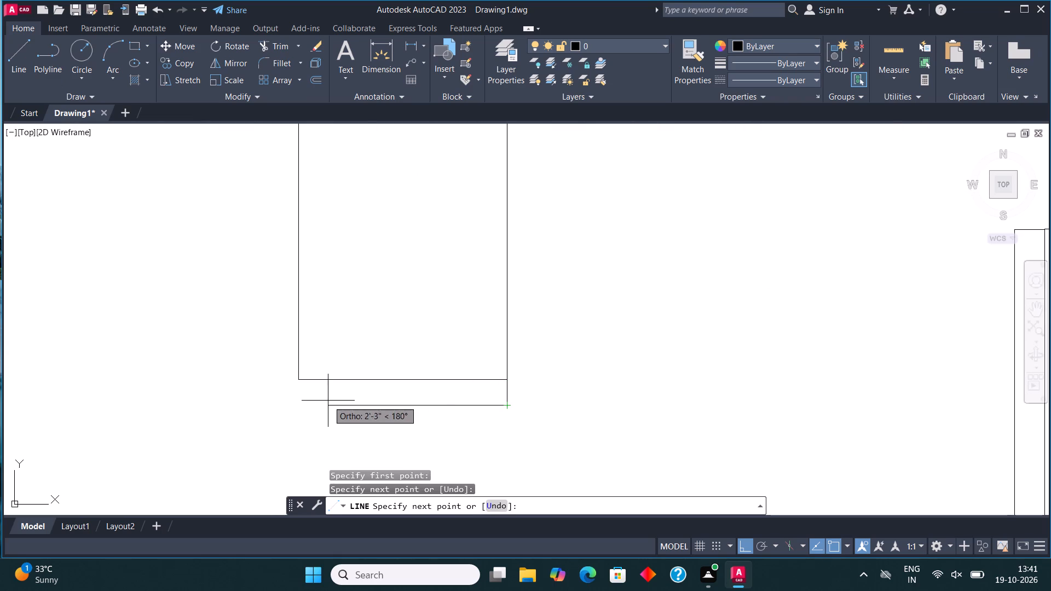
click(298, 404)
click(301, 360)
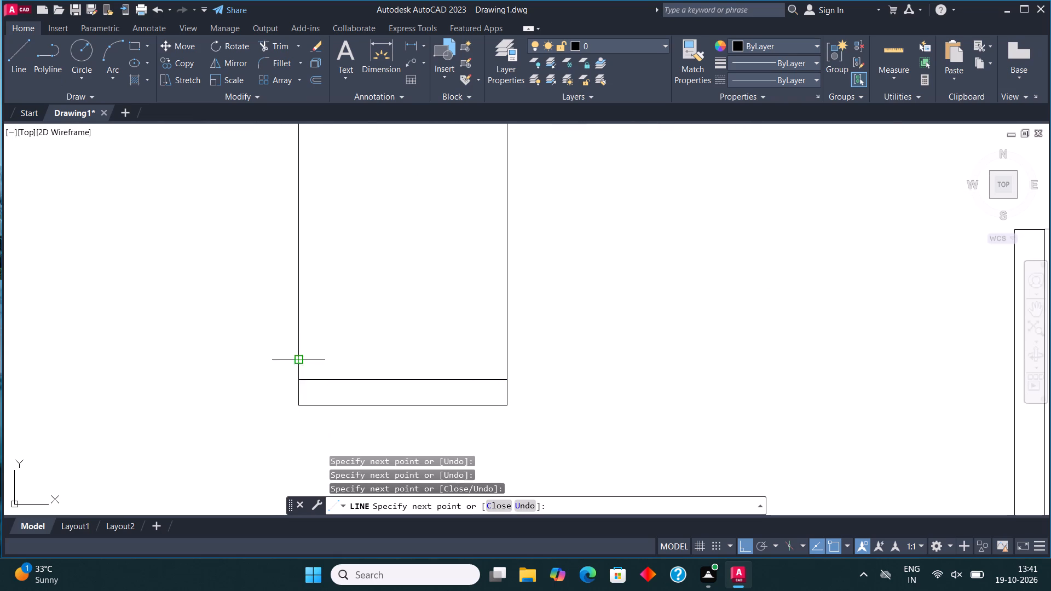
scroll(359, 428, down, 4)
key(Escape)
Draw a horizontal line across the sofa just inside its upper edge to form the second armrest.
scroll(399, 321, up, 1)
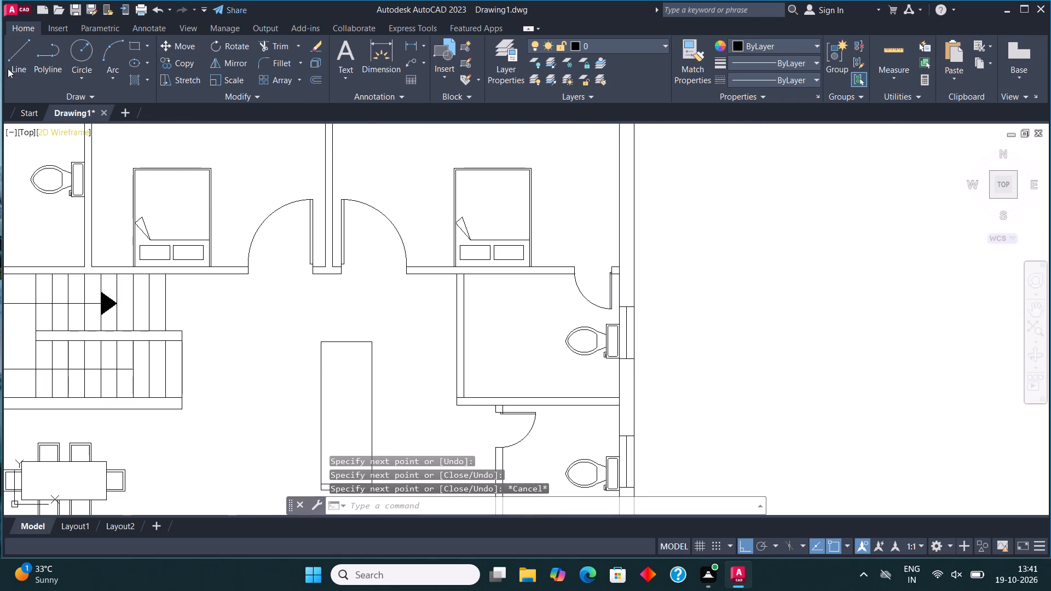
click(21, 54)
scroll(366, 481, up, 2)
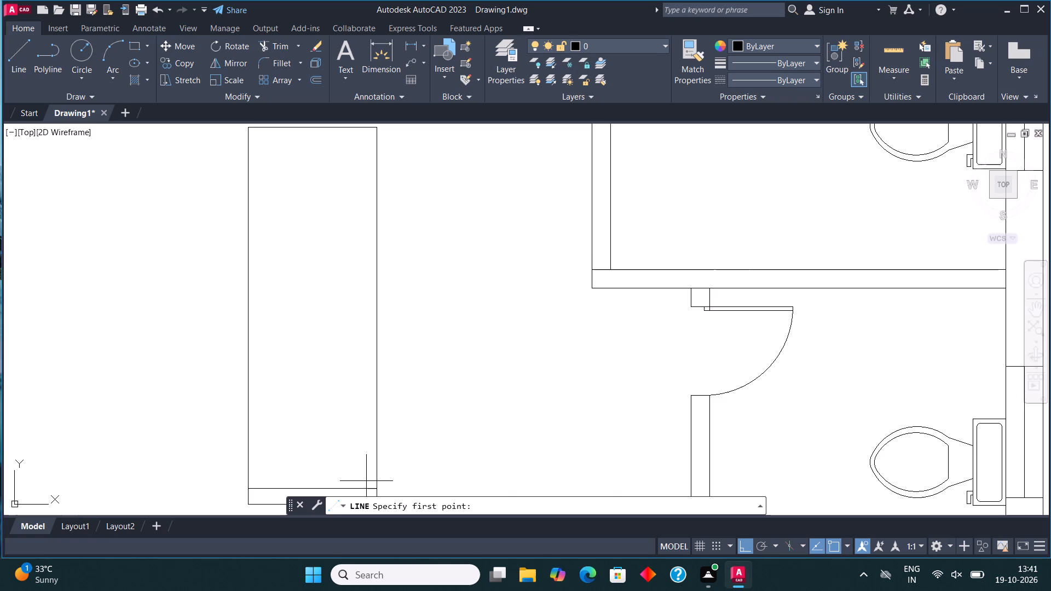
scroll(355, 440, down, 2)
scroll(313, 273, up, 2)
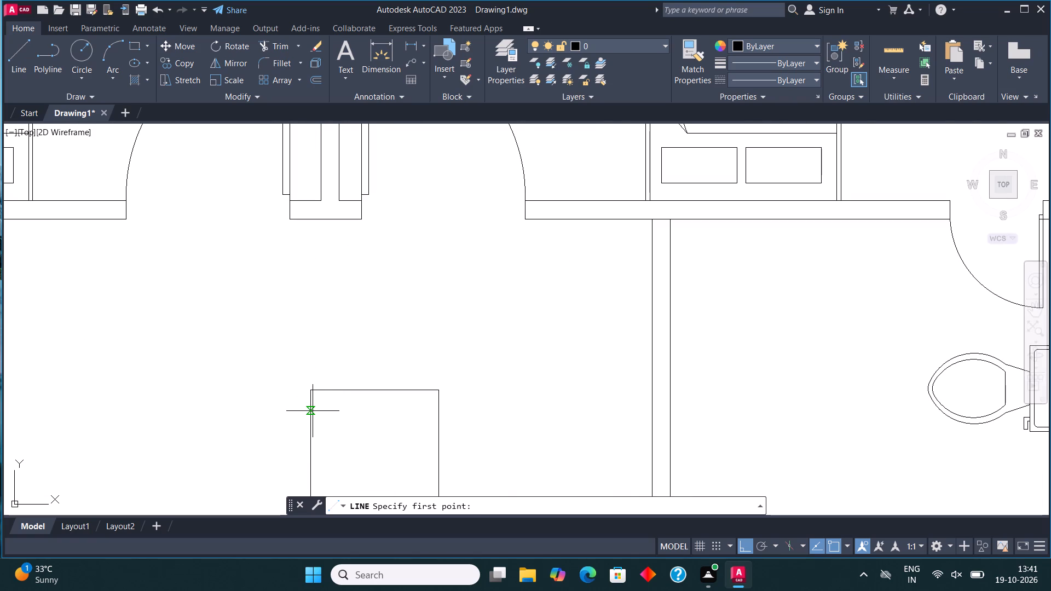
click(313, 410)
click(437, 413)
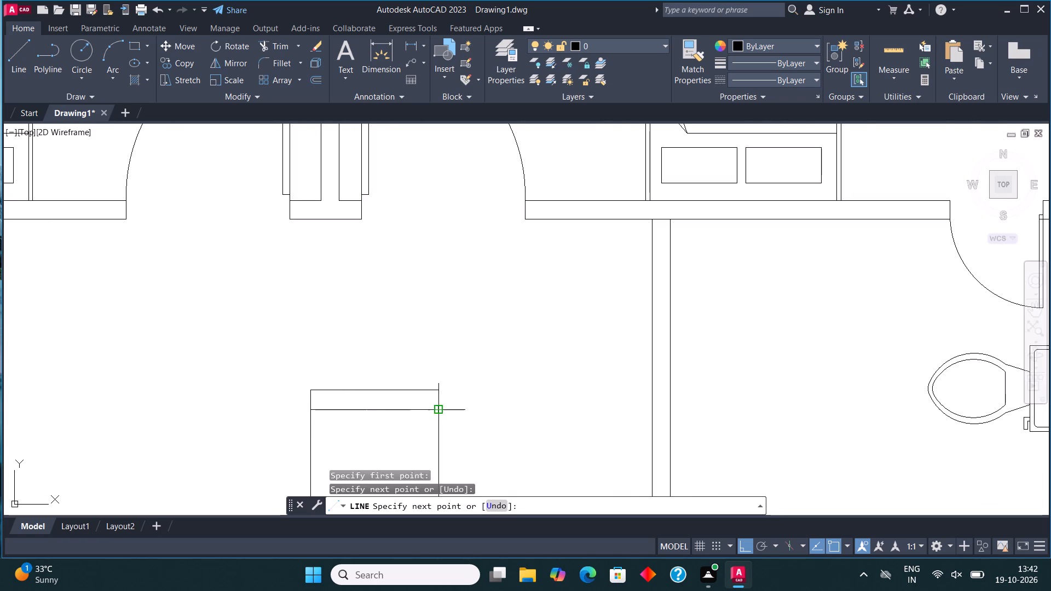
key(Escape)
Shift the sofa's upper armrest line slightly upward by its midpoint to narrow the armrest.
scroll(391, 336, down, 3)
middle_drag(397, 403, 397, 350)
scroll(390, 312, up, 4)
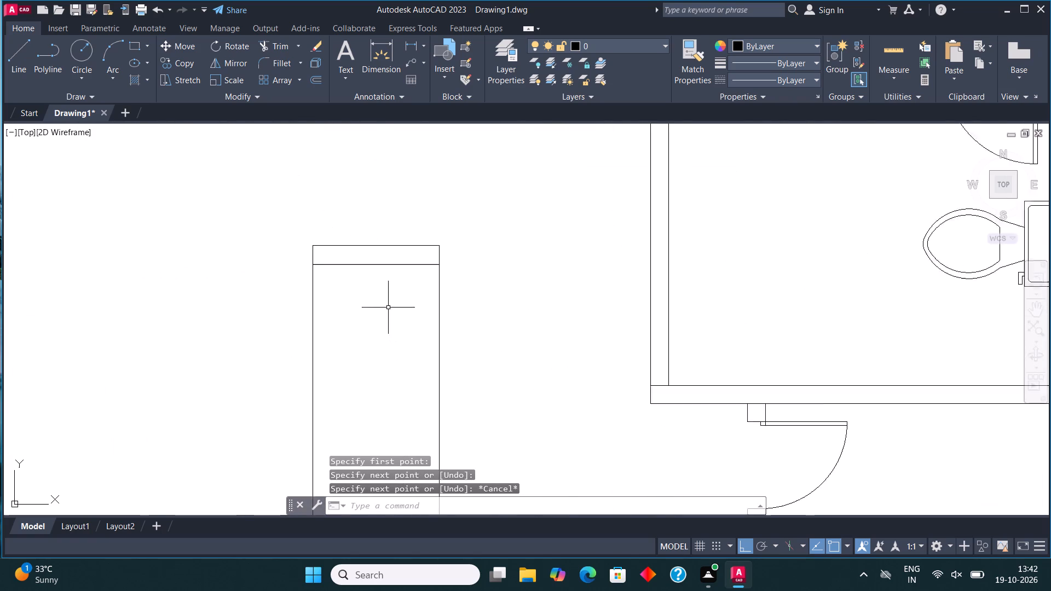
click(378, 240)
scroll(372, 236, up, 4)
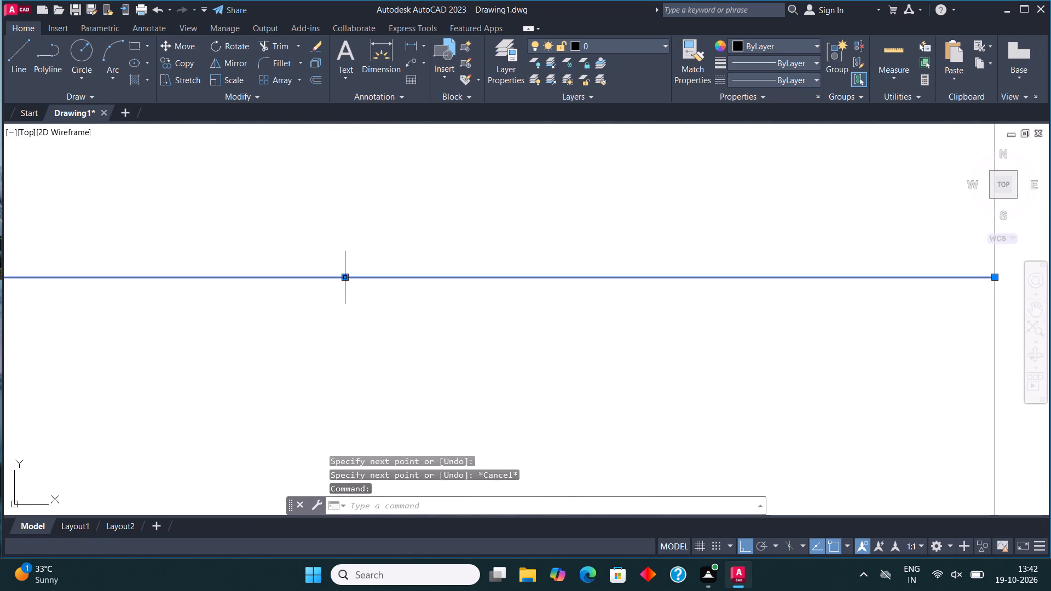
click(346, 277)
click(344, 243)
scroll(348, 256, down, 4)
key(Escape)
scroll(413, 247, down, 3)
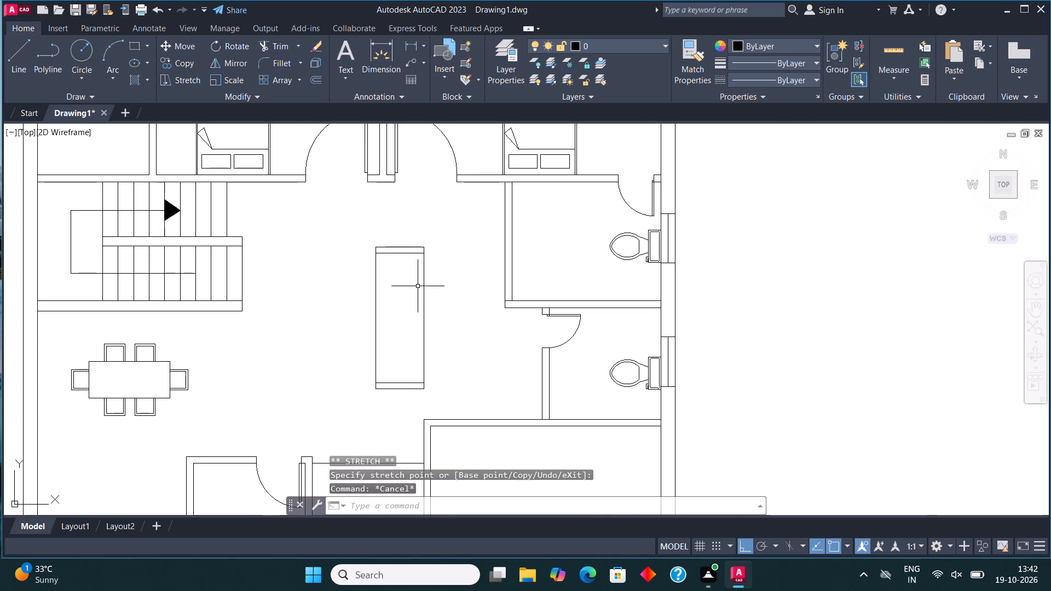
Draw a vertical backrest line just inside the sofa's right edge, running from the lower armrest to the upper armrest.
middle_drag(409, 288, 391, 273)
click(22, 54)
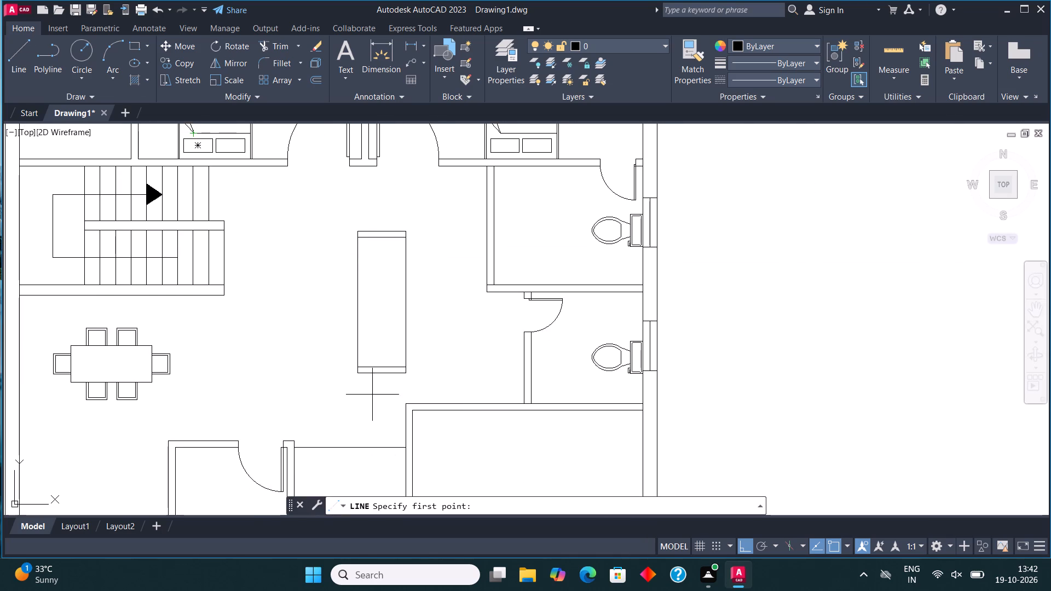
scroll(401, 367, up, 3)
click(390, 370)
scroll(386, 372, down, 3)
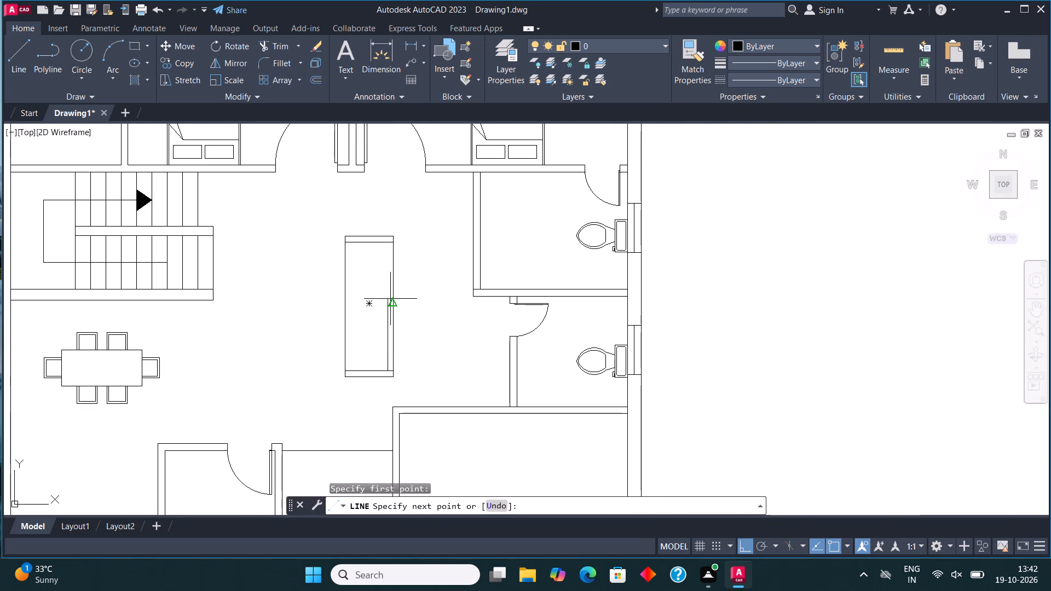
scroll(384, 253, up, 2)
click(390, 227)
key(Escape)
Draw a horizontal seat divider from the backrest line to the sofa's left edge, about a third up the seat.
scroll(383, 250, down, 2)
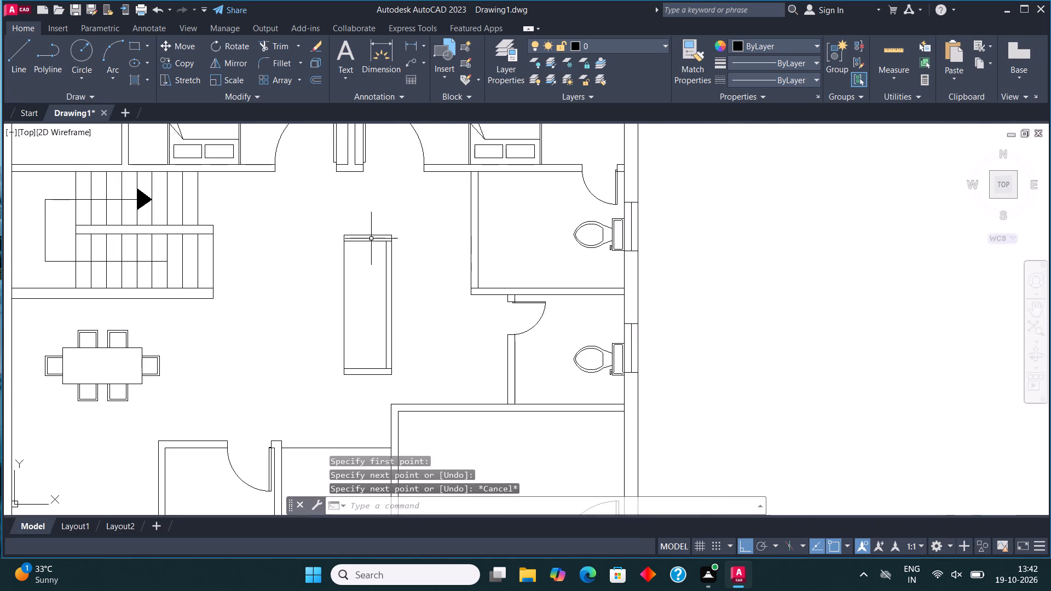
click(21, 55)
scroll(393, 335, up, 2)
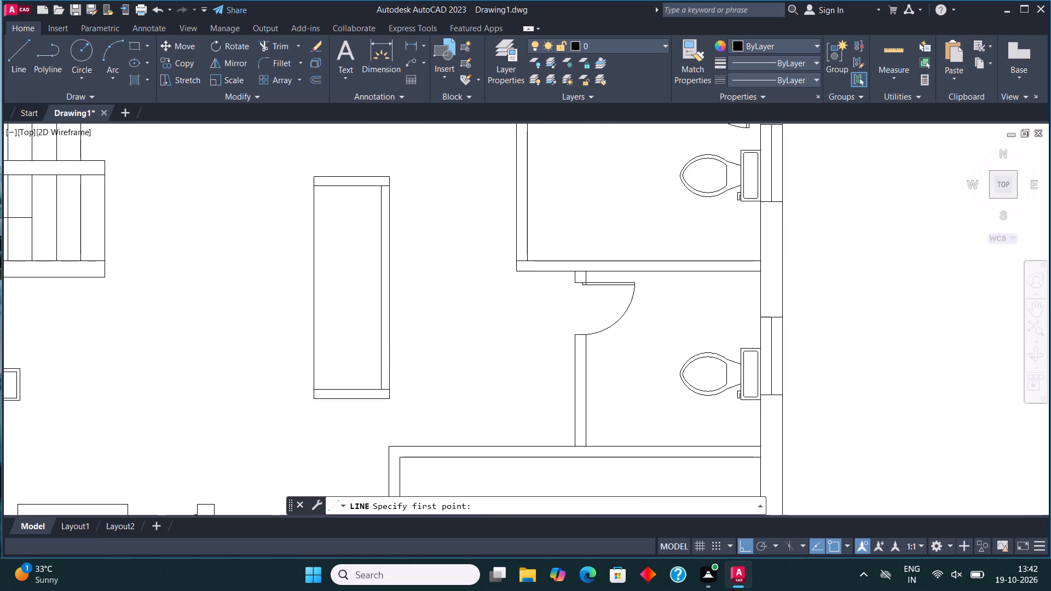
click(371, 301)
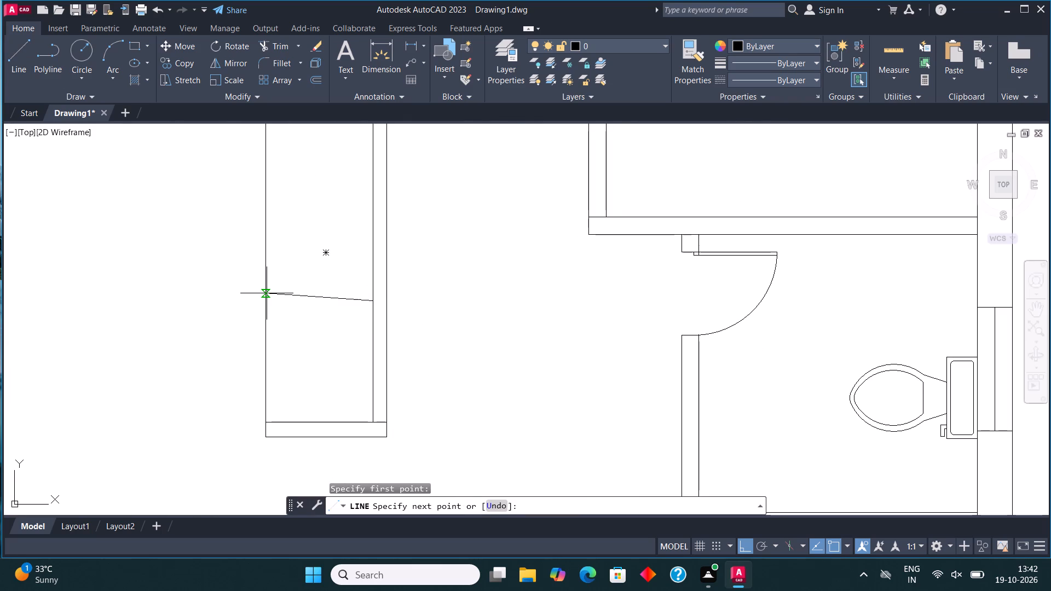
click(265, 304)
key(Escape)
Copy the seat divider about 2'-3" straight up to split the sofa into three seats.
scroll(325, 388, down, 2)
scroll(343, 331, up, 1)
drag(322, 375, 320, 369)
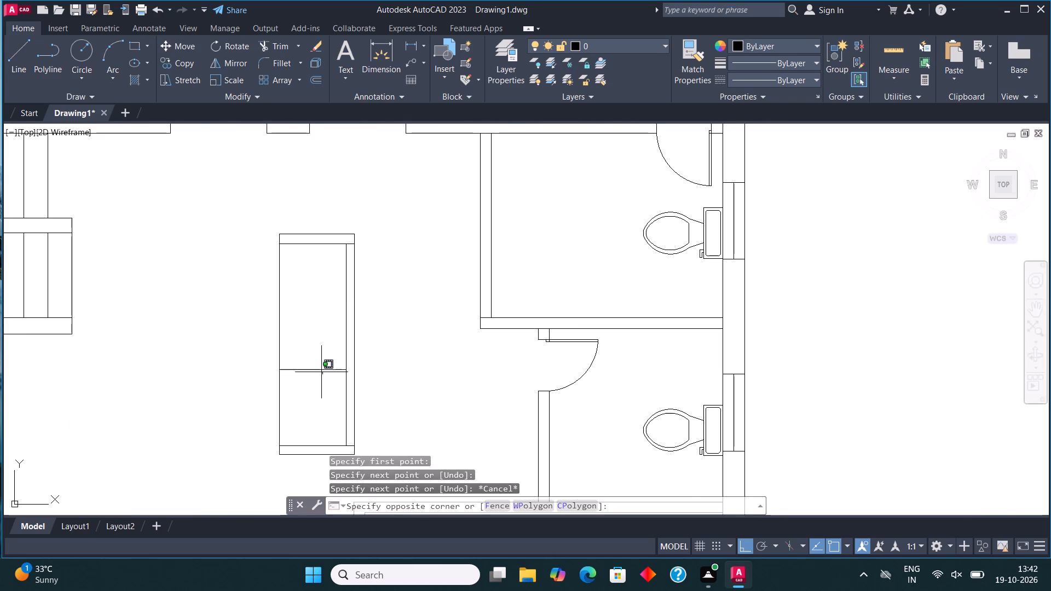
click(319, 359)
click(186, 66)
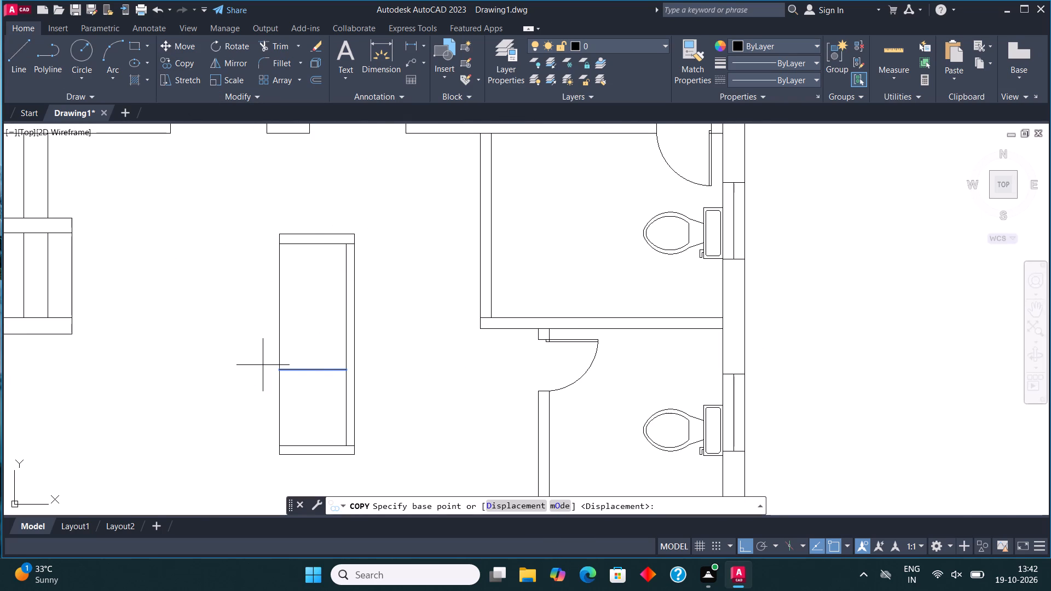
click(322, 372)
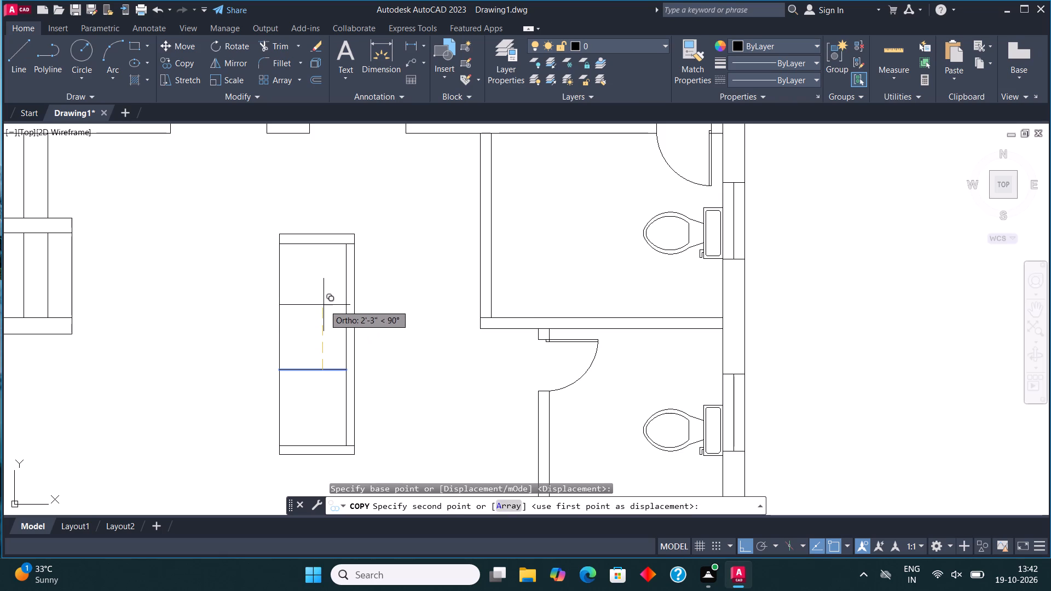
click(324, 308)
key(Escape)
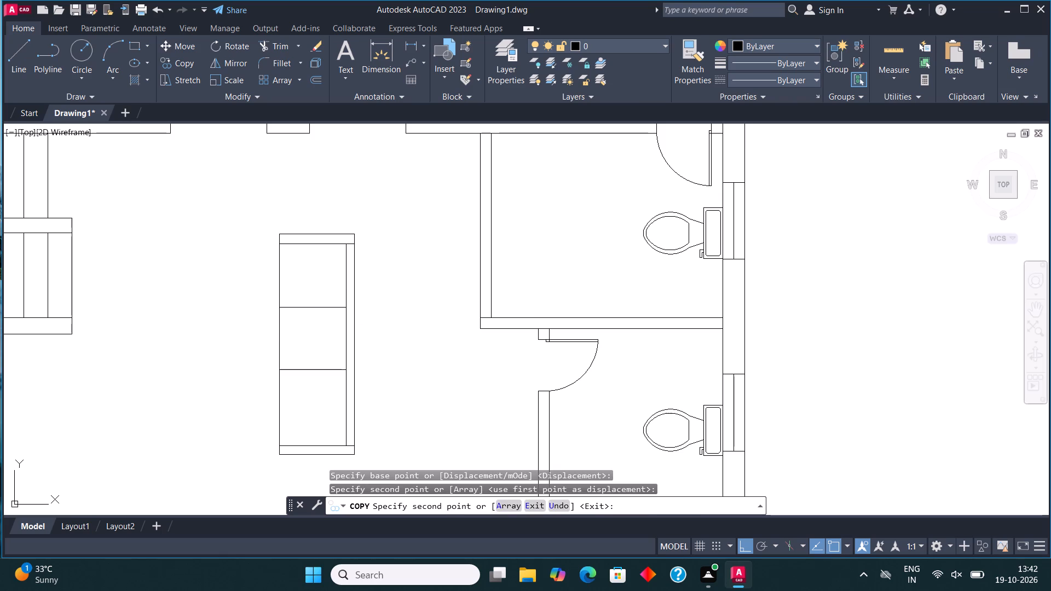
Shift the sofa's lower seat divider slightly down by its midpoint to even out the seat sizes.
click(319, 381)
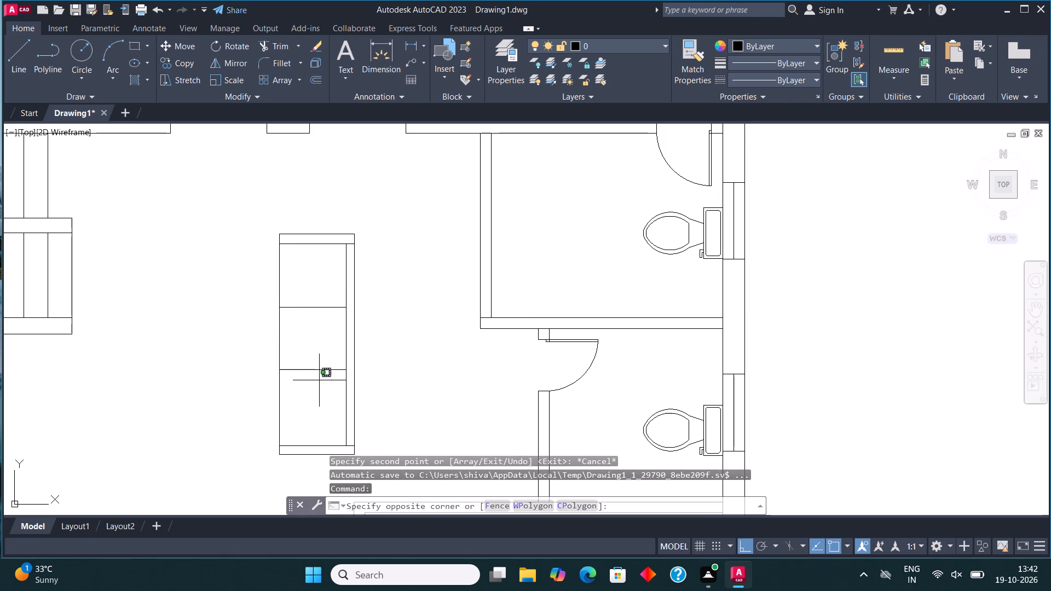
click(317, 364)
scroll(307, 387, up, 3)
click(321, 313)
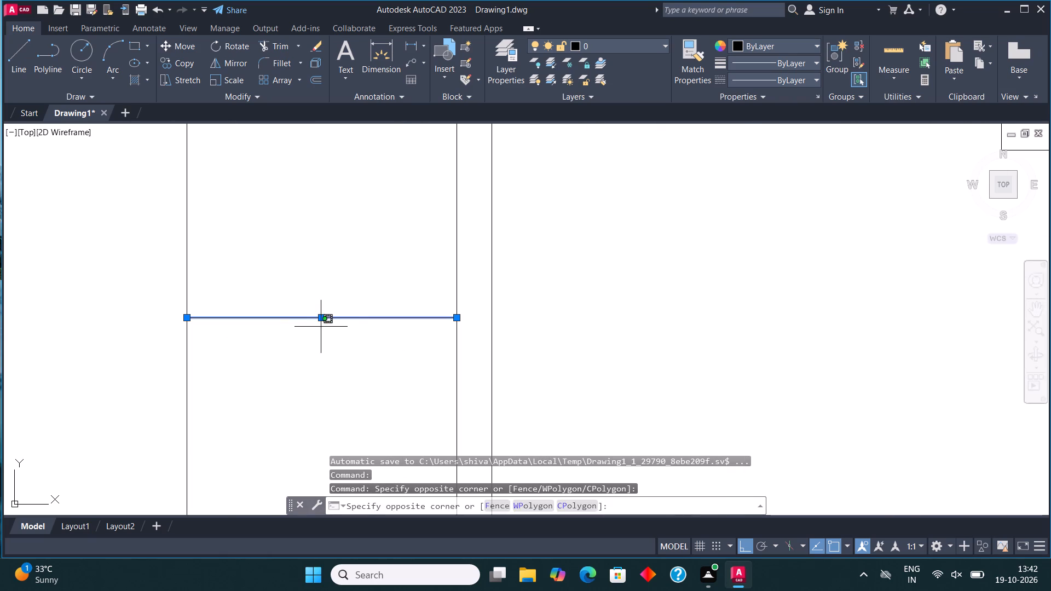
click(321, 329)
click(320, 318)
click(325, 360)
key(Escape)
Trim the armrest lines where they cross the backrest at the three-seat sofa's lower and upper corners.
scroll(328, 399, down, 3)
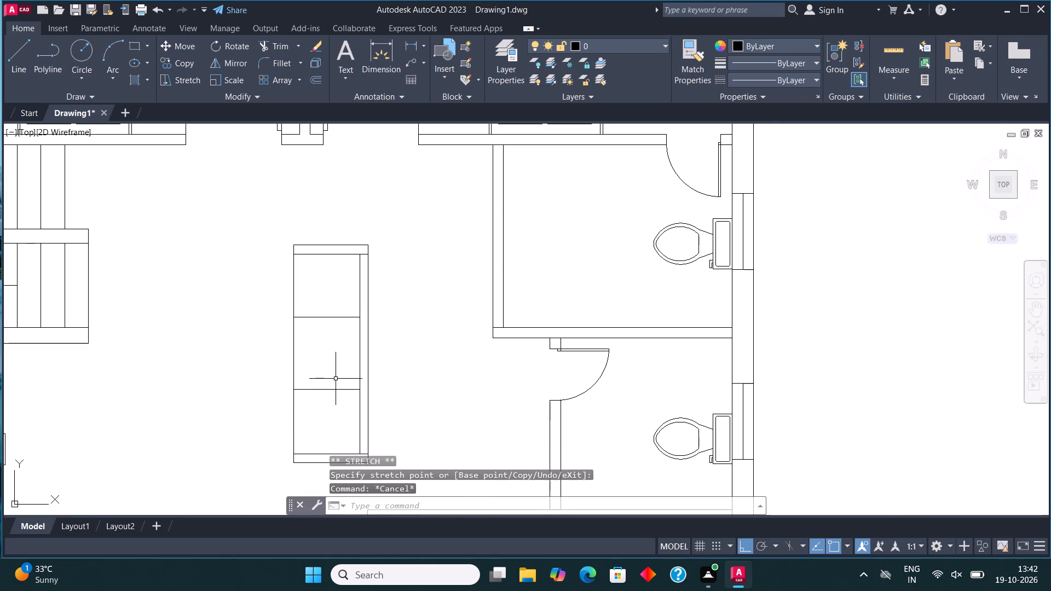
scroll(332, 317, down, 1)
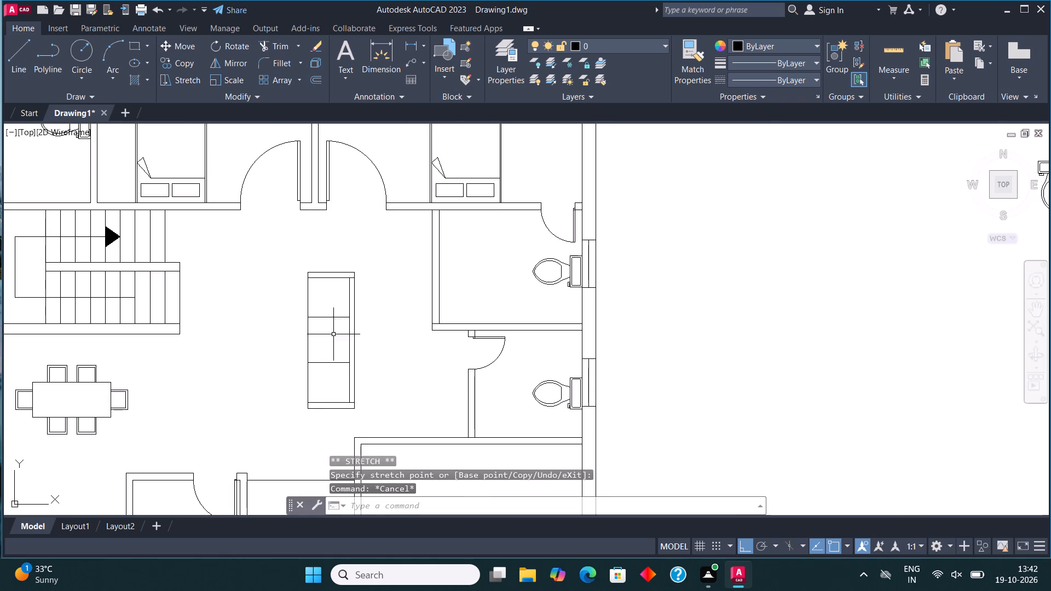
scroll(346, 399, up, 4)
click(281, 42)
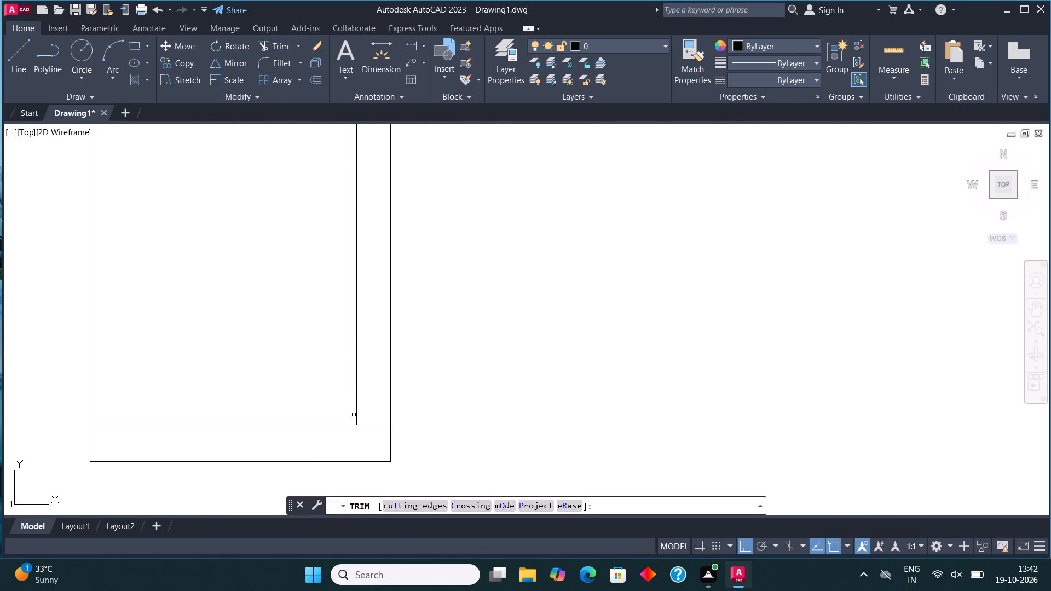
drag(373, 444, 380, 394)
scroll(374, 452, down, 3)
scroll(370, 251, up, 2)
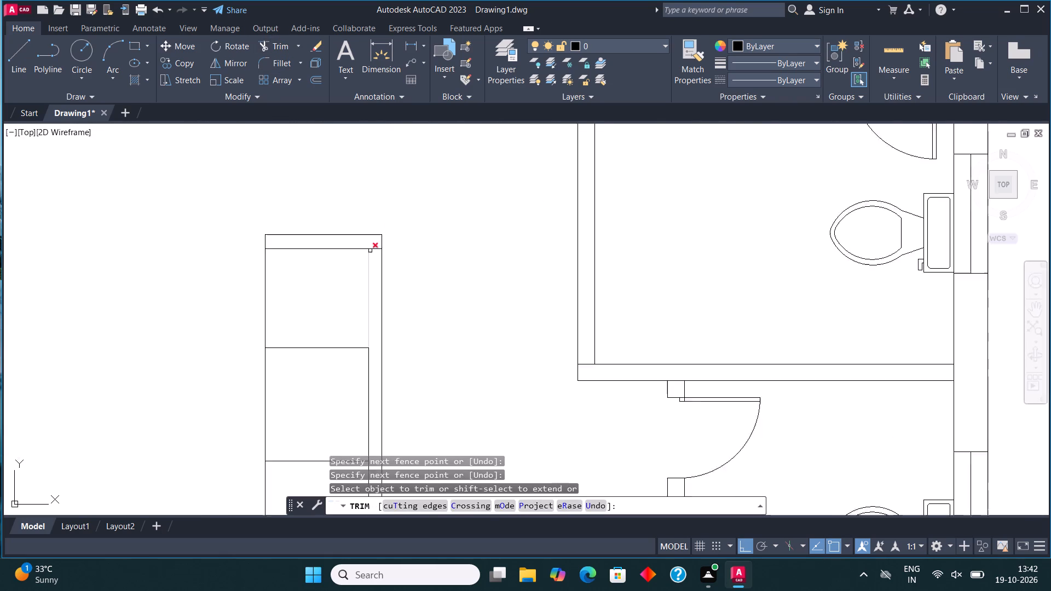
scroll(370, 251, up, 1)
drag(383, 234, 378, 292)
scroll(384, 349, down, 3)
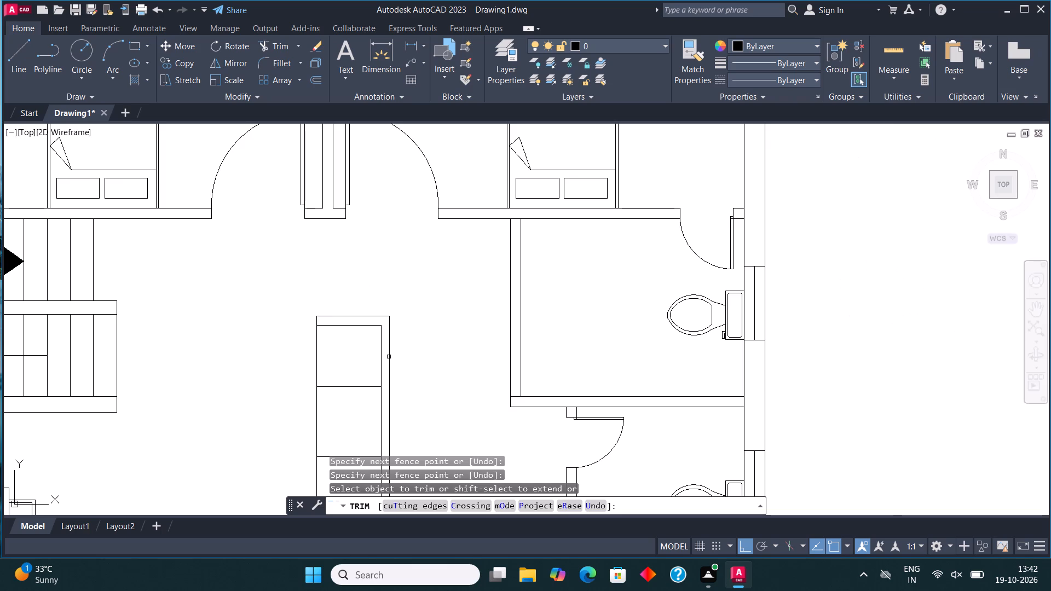
scroll(421, 311, down, 2)
key(Escape)
Draw a horizontal seat rectangle between the dining table and the lower end of the three-seat sofa.
middle_drag(425, 322, 467, 268)
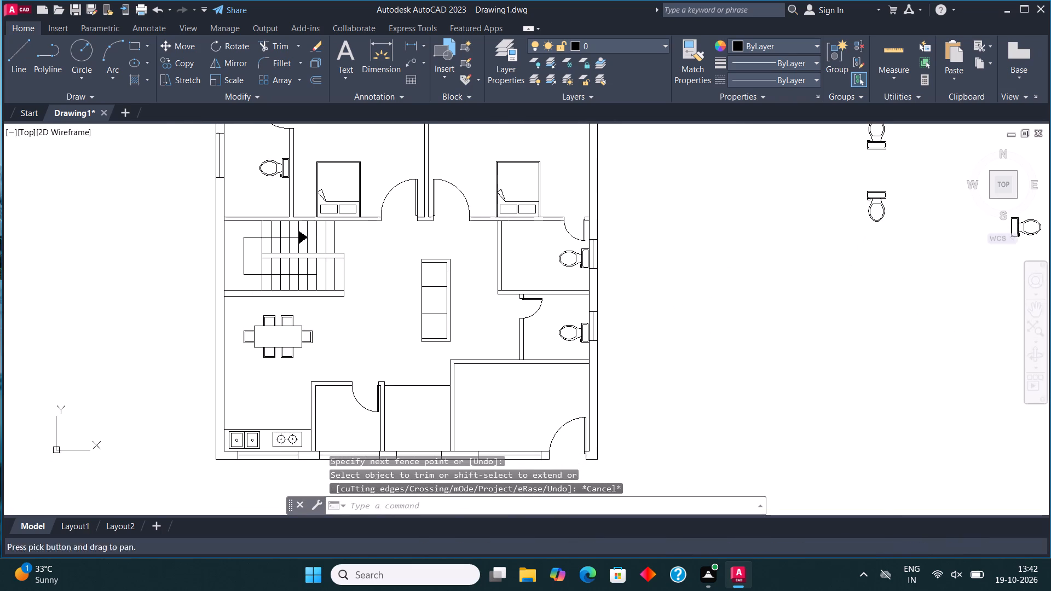
scroll(408, 328, up, 2)
click(136, 48)
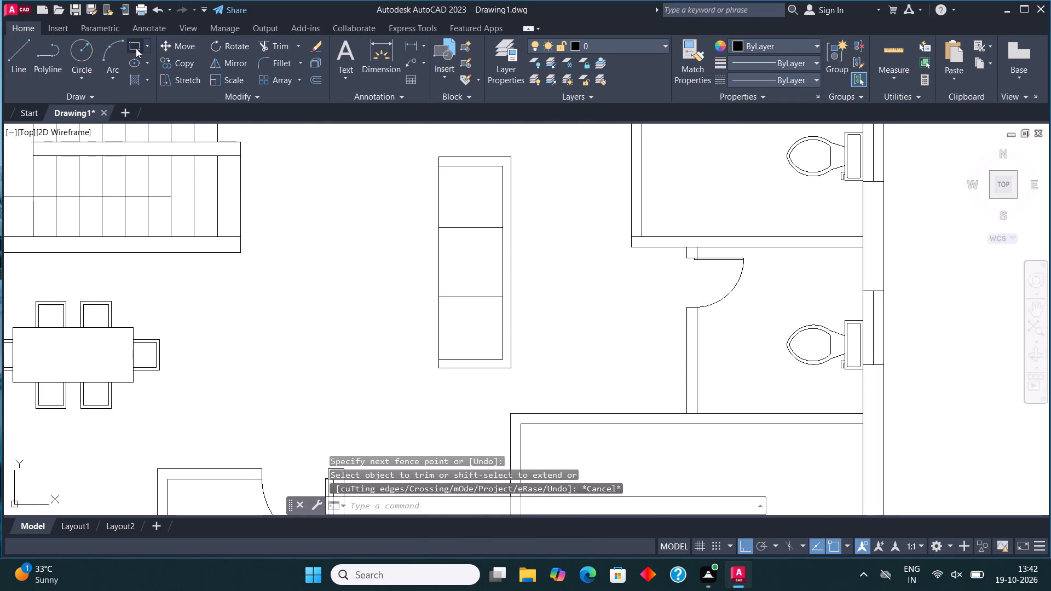
click(381, 373)
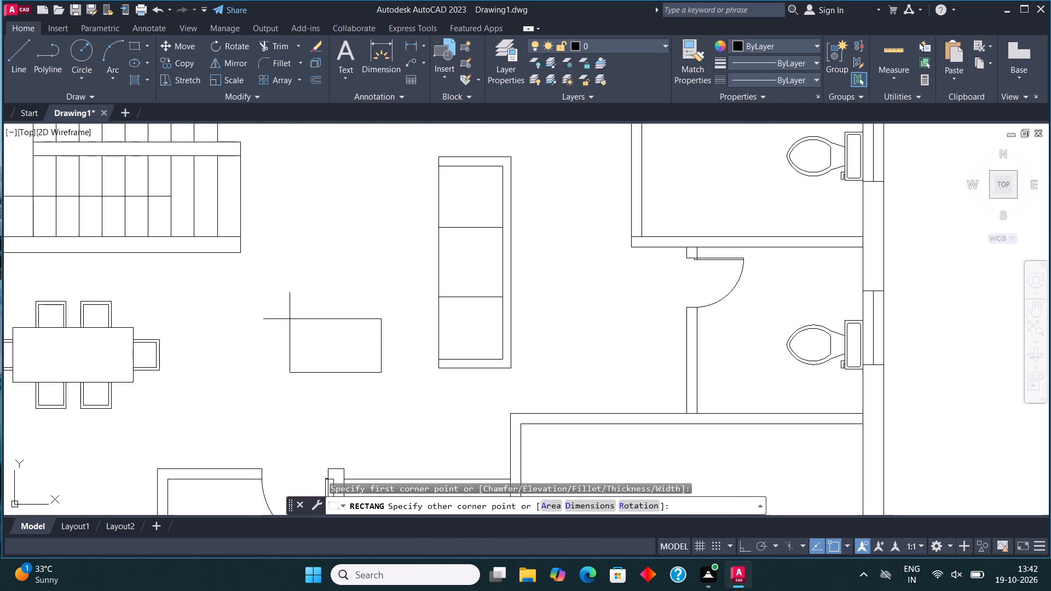
click(276, 321)
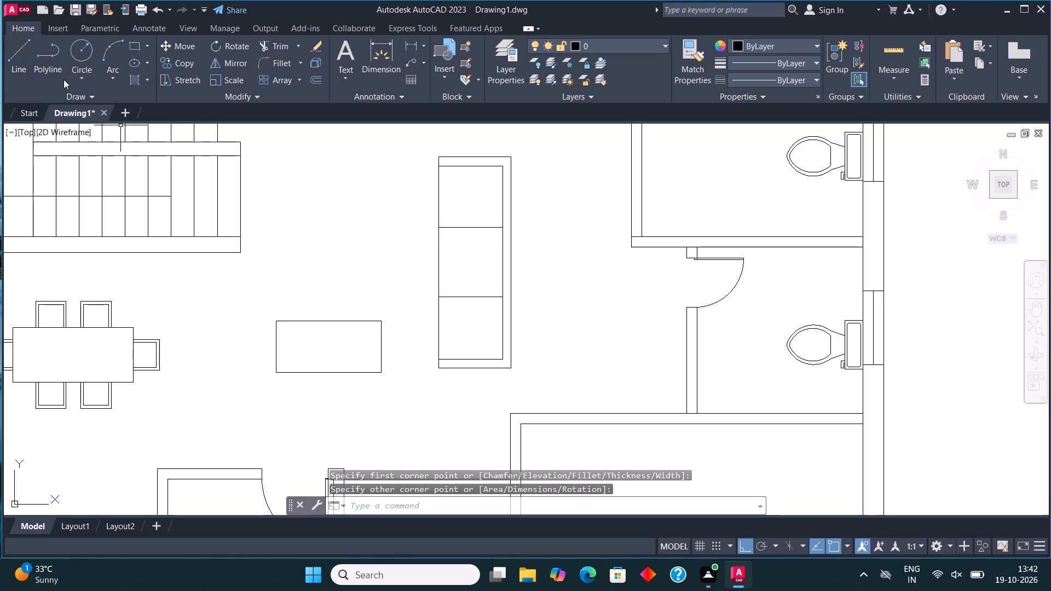
Outline the armrests and backrest with lines just outside the rectangle's left, lower and right sides, closing back along its upper edge.
click(13, 57)
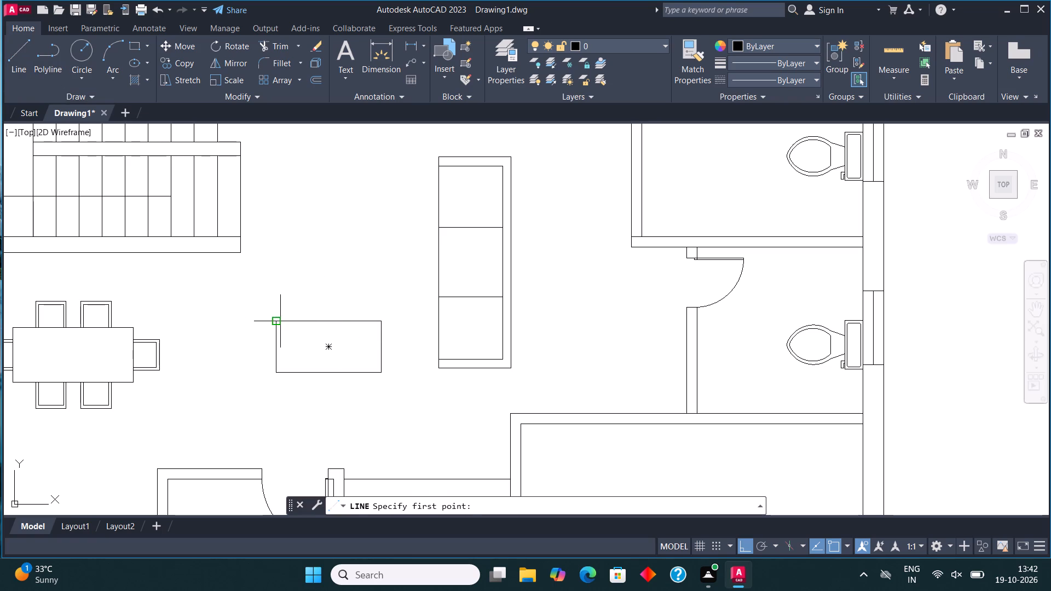
click(279, 321)
scroll(259, 328, up, 2)
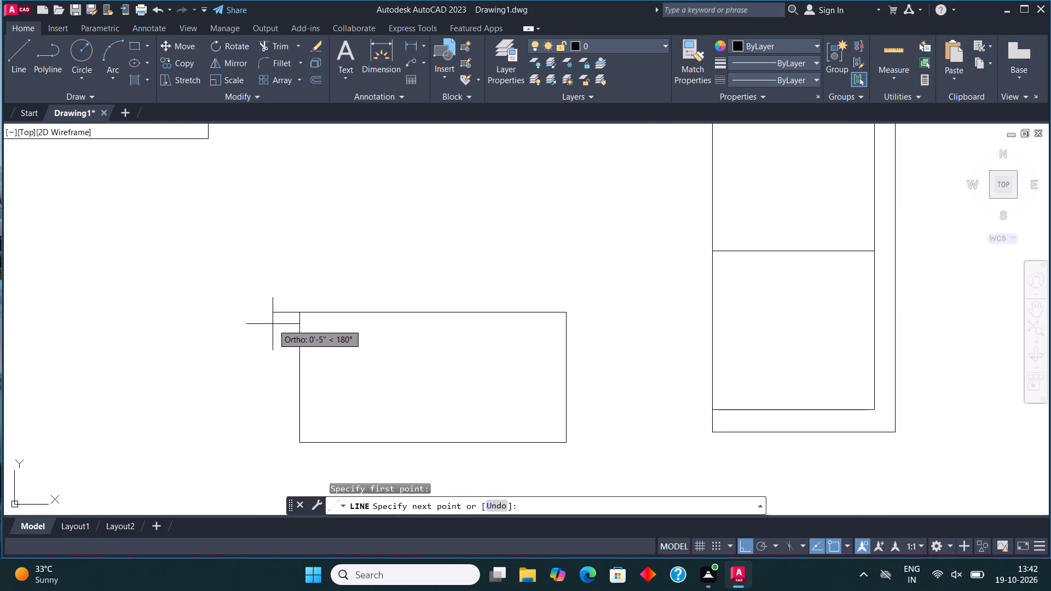
click(276, 323)
click(279, 462)
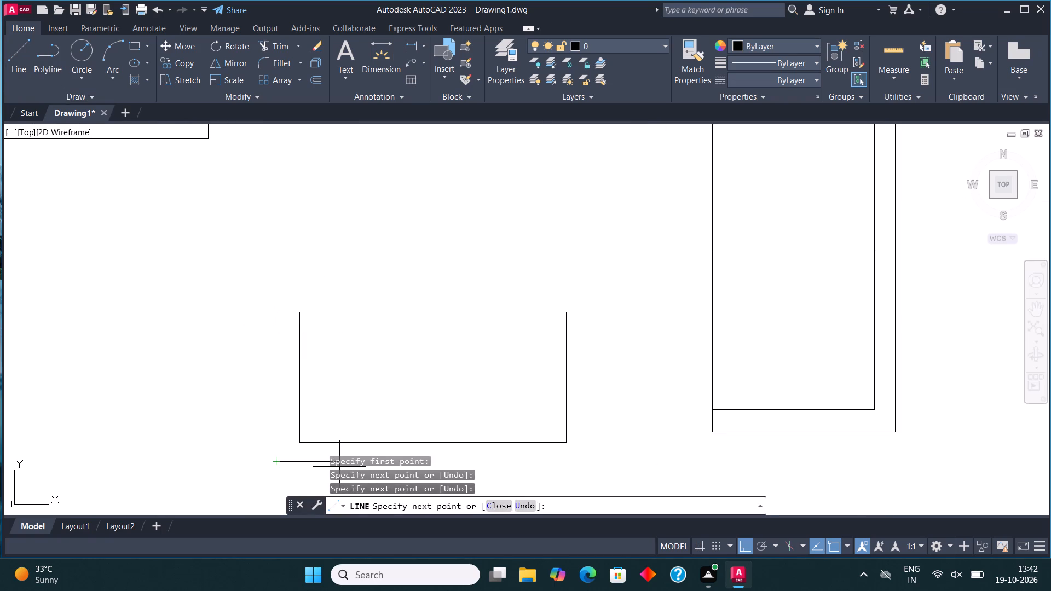
click(586, 455)
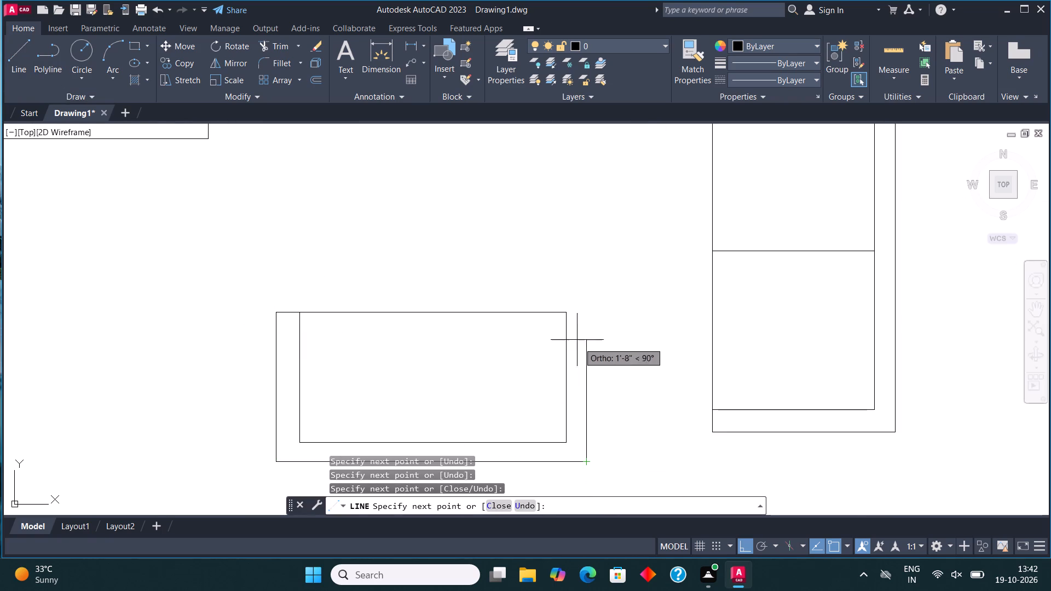
click(578, 314)
click(558, 312)
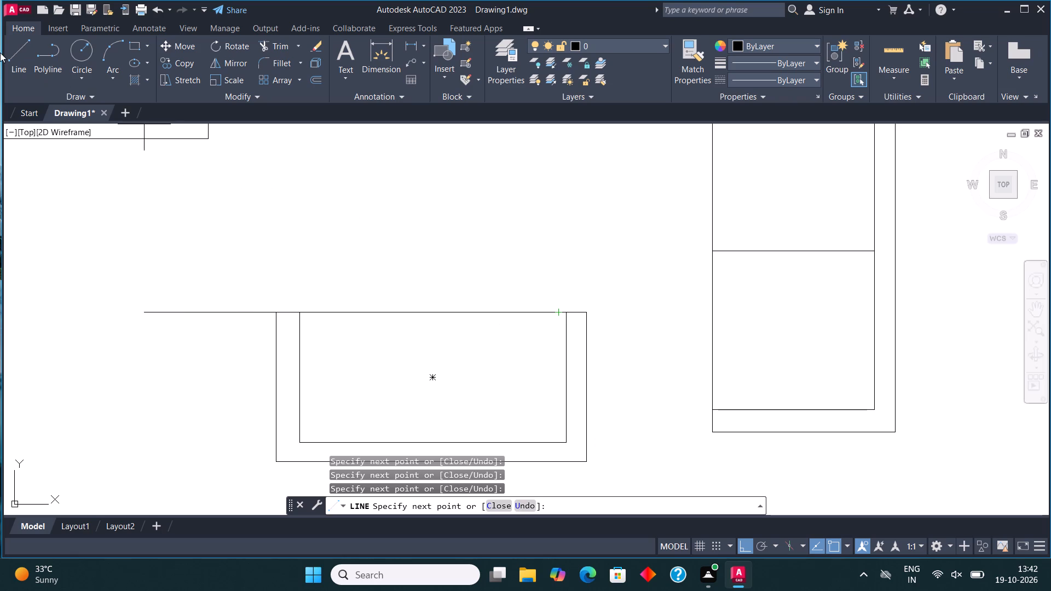
Draw a vertical divider from the midpoint of the seat rectangle's upper edge to its lower edge, making two seats.
click(18, 63)
click(435, 310)
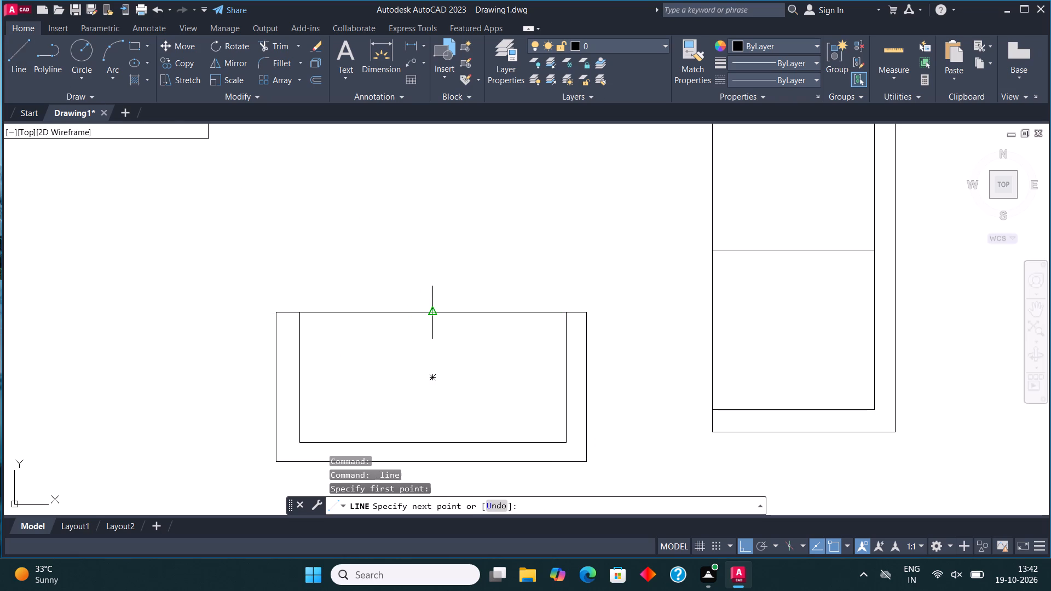
click(436, 442)
key(grave)
scroll(418, 438, down, 3)
key(Escape)
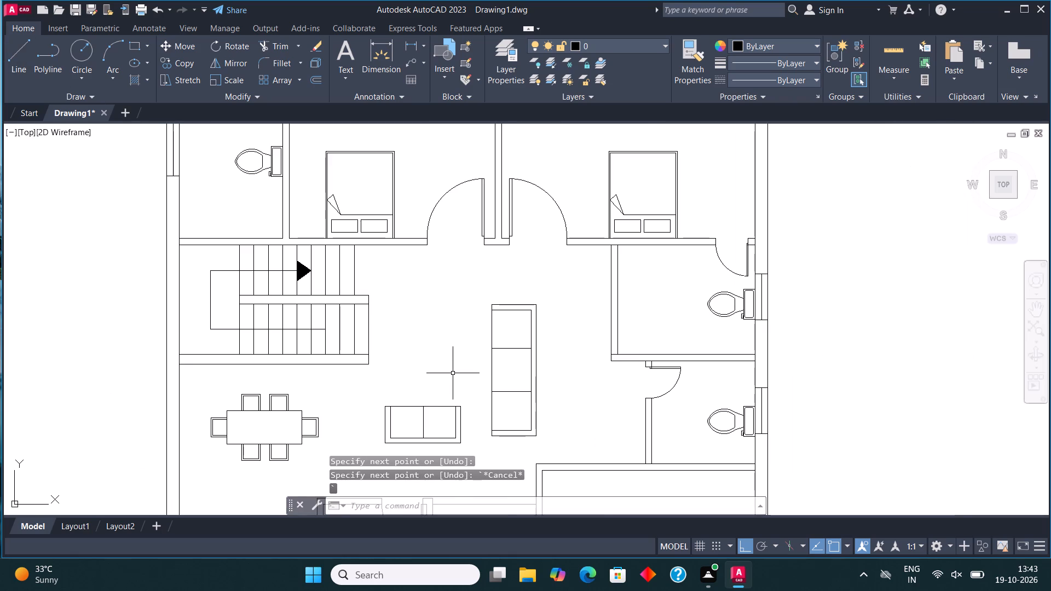
Move the whole two-seat sofa from its place between the dining table and the three-seat sofa.
scroll(449, 379, down, 1)
click(461, 427)
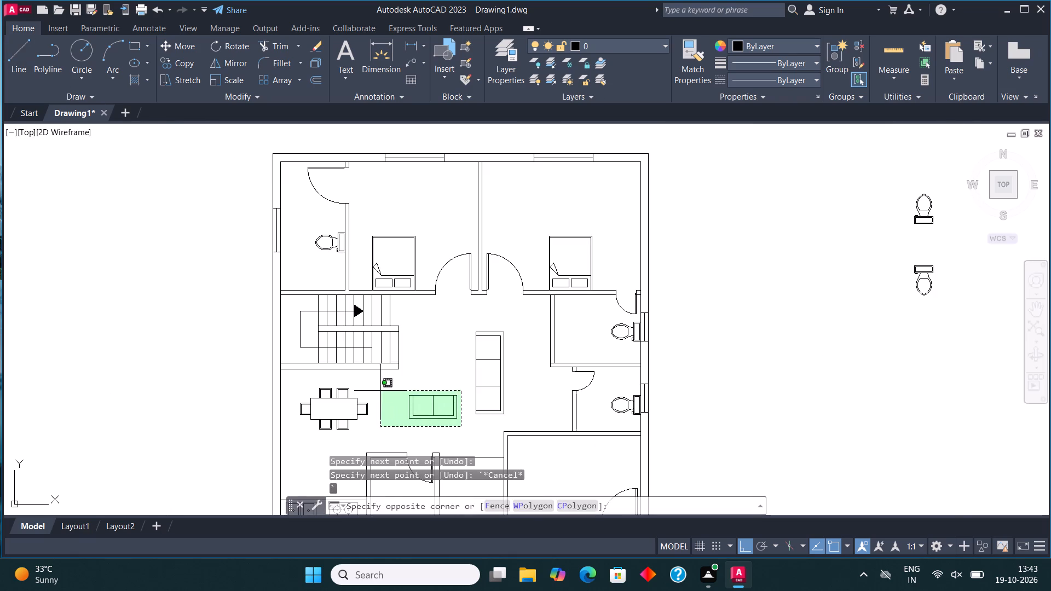
click(378, 382)
click(177, 50)
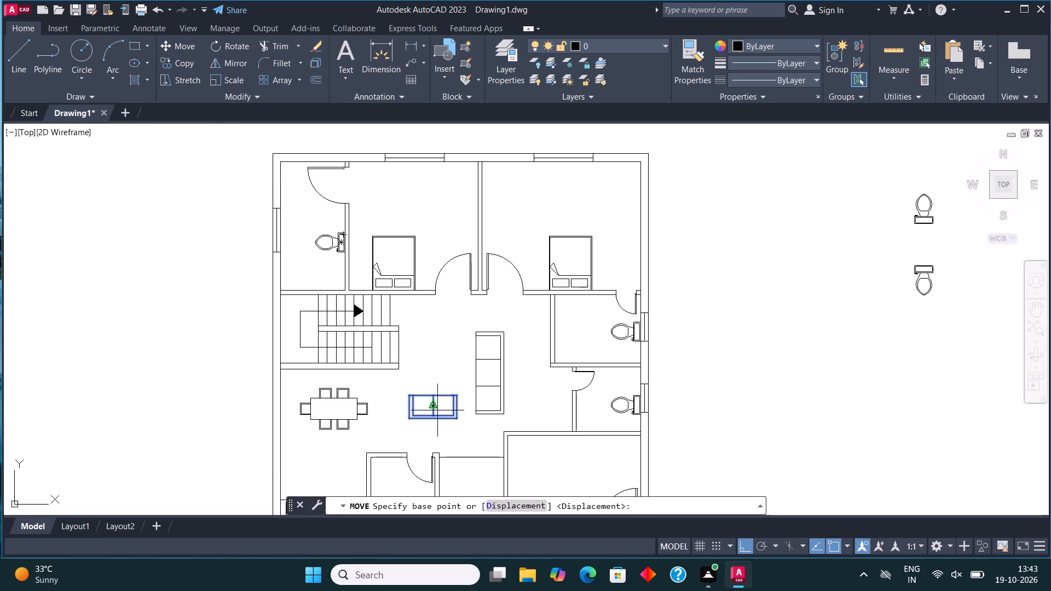
Place the two-seat sofa farther along horizontally, closer to the lower end of the three-seat sofa.
scroll(436, 411, up, 4)
click(406, 403)
click(489, 399)
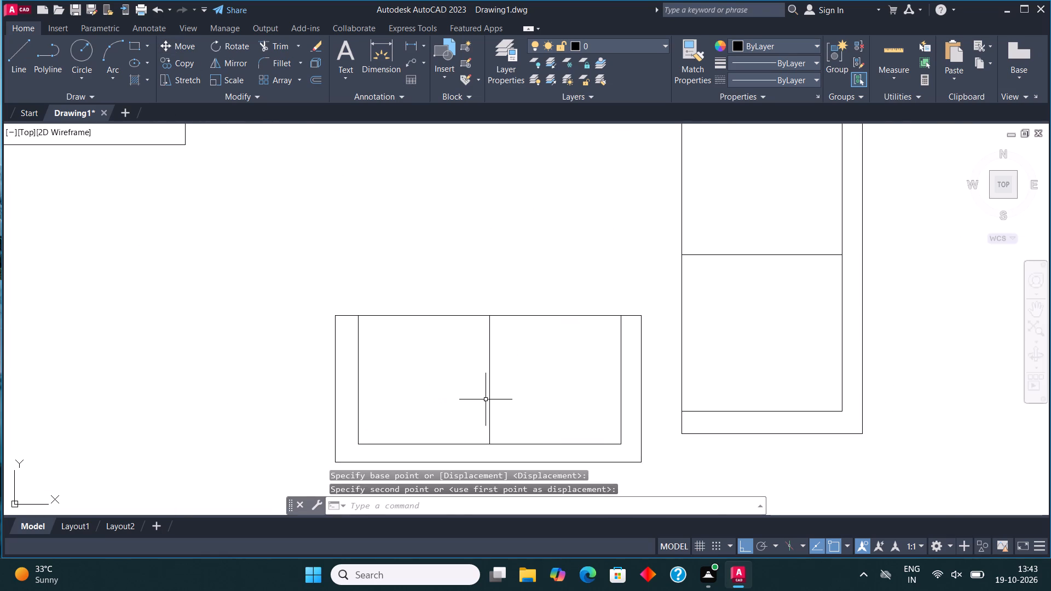
key(Escape)
Mirror the two-seat sofa about a horizontal line near the three-seat sofa's middle, keeping the original, for a facing sofa above.
scroll(477, 402, down, 2)
drag(548, 434, 544, 429)
click(401, 344)
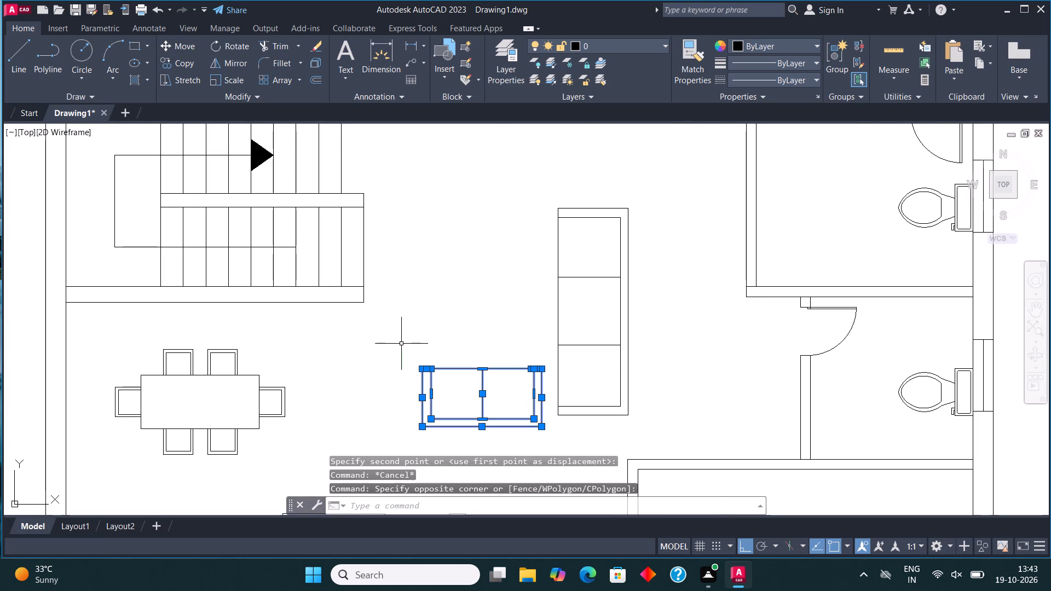
click(236, 61)
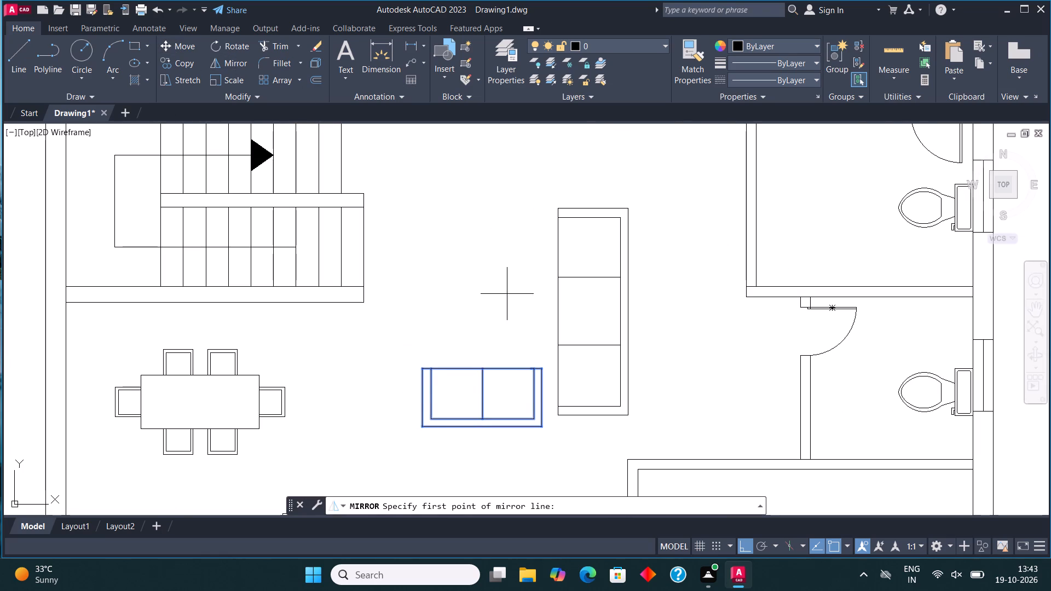
click(481, 287)
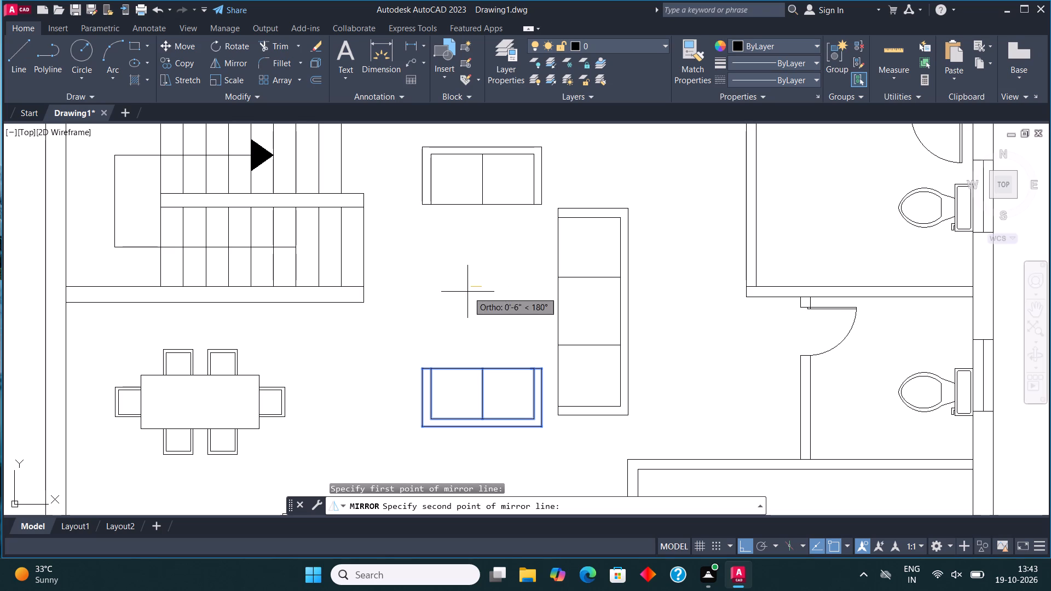
click(456, 293)
click(518, 507)
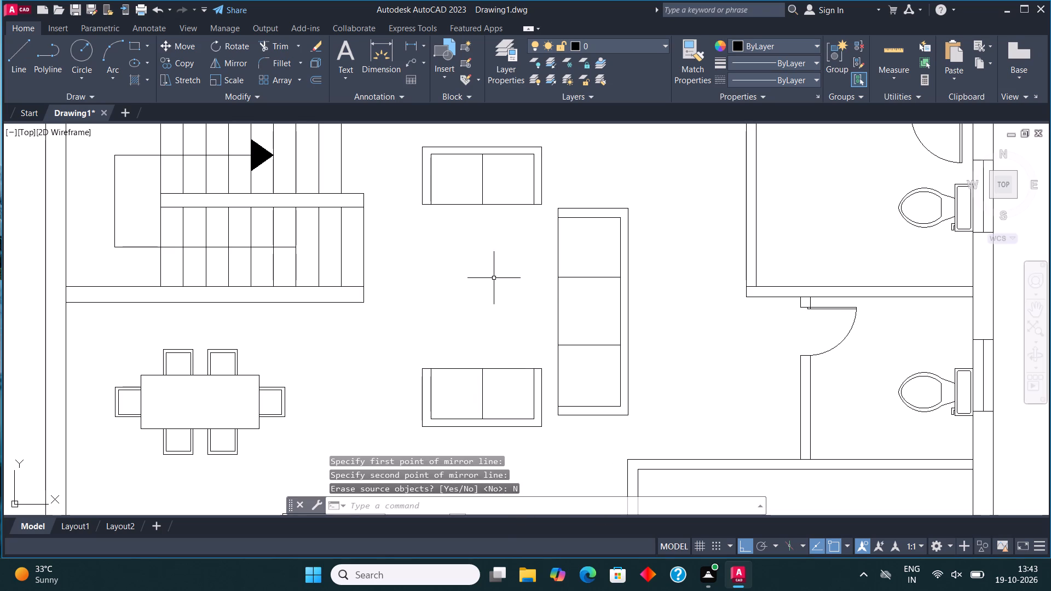
Move the mirrored upper two-seat sofa about 6 inches straight down, toward the lower one.
middle_drag(493, 270, 489, 418)
scroll(551, 366, up, 1)
drag(528, 365, 527, 360)
drag(284, 229, 286, 231)
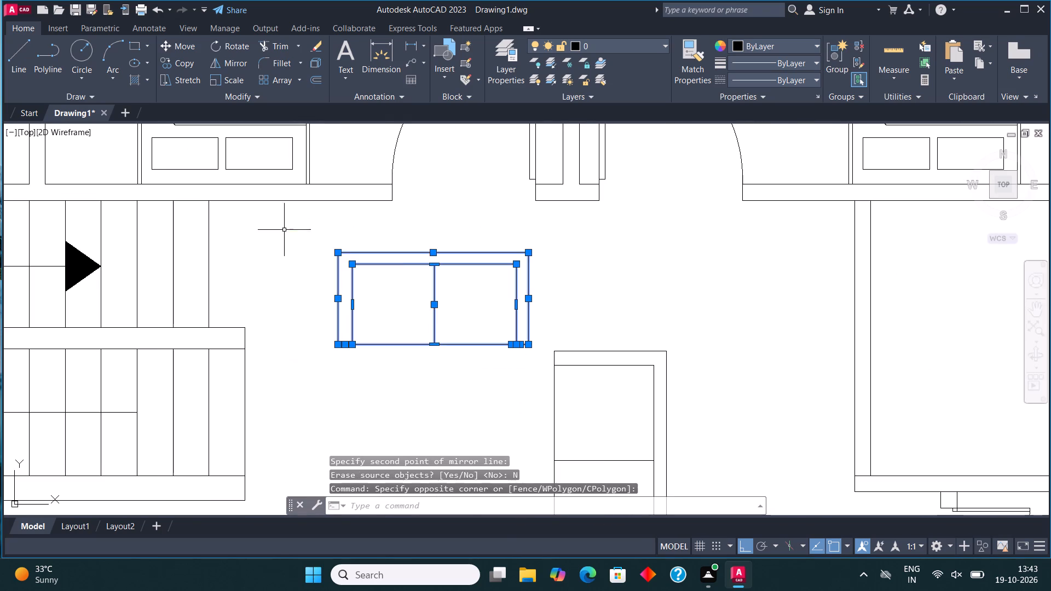
drag(286, 231, 287, 234)
scroll(403, 260, down, 3)
click(178, 44)
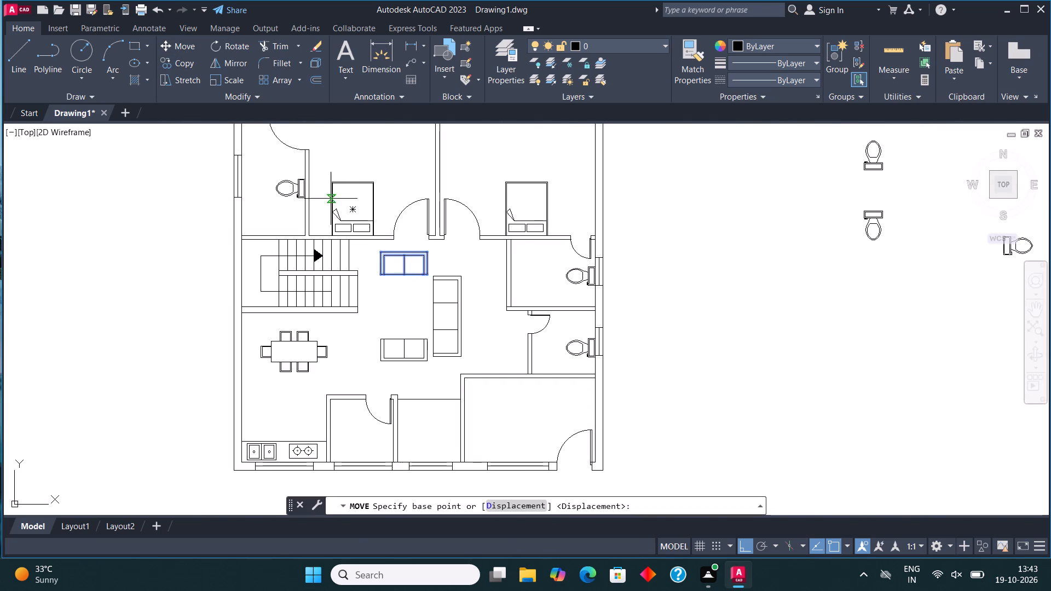
scroll(392, 278, up, 4)
click(426, 206)
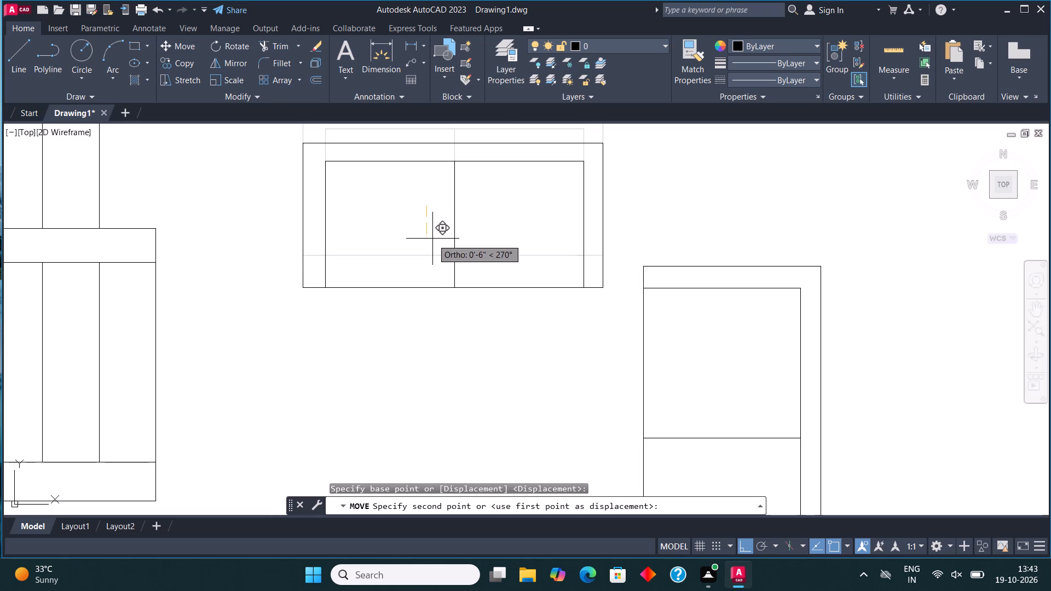
click(432, 241)
Move the upper two-seat sofa a little further straight down toward the lower one.
scroll(467, 286, down, 2)
scroll(573, 288, down, 1)
middle_drag(620, 304, 634, 312)
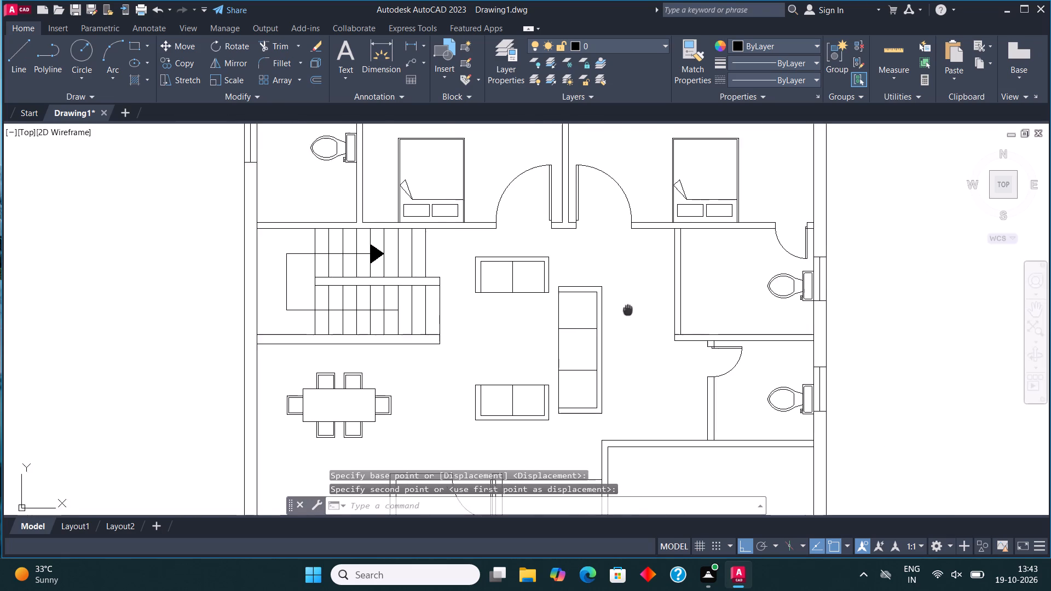
middle_drag(634, 312, 659, 337)
scroll(617, 311, up, 2)
drag(532, 347, 525, 343)
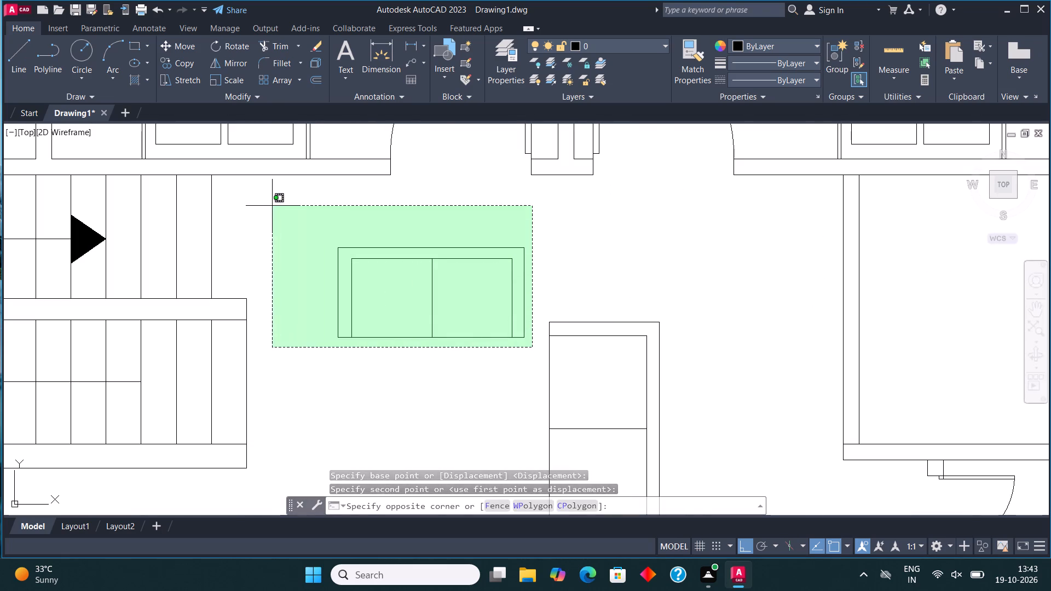
click(272, 206)
click(174, 45)
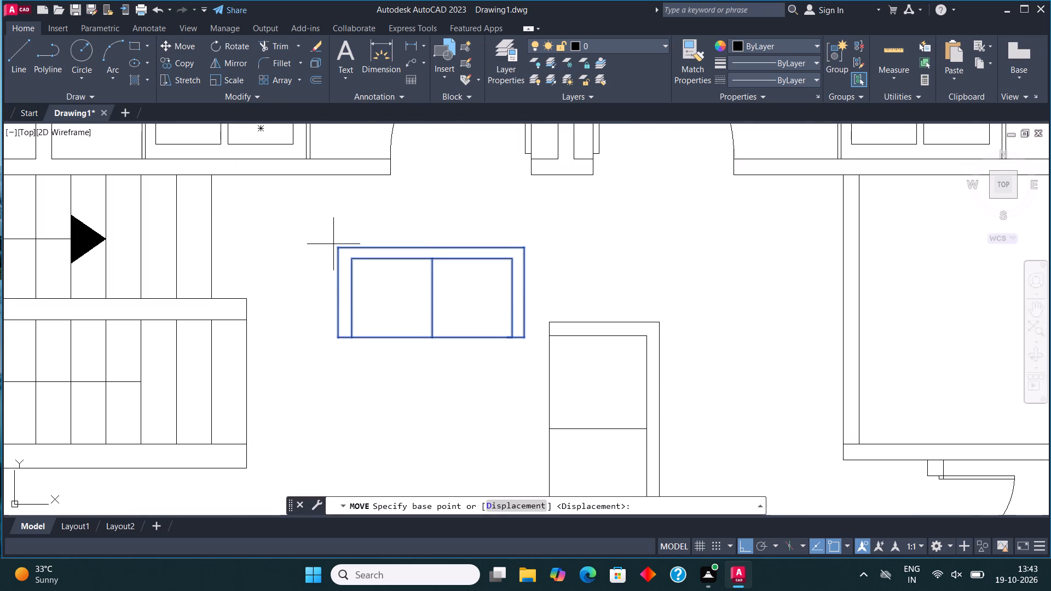
click(431, 299)
click(433, 318)
Draw a horizontal coffee table rectangle centred between the two facing two-seat sofas.
scroll(435, 264, down, 3)
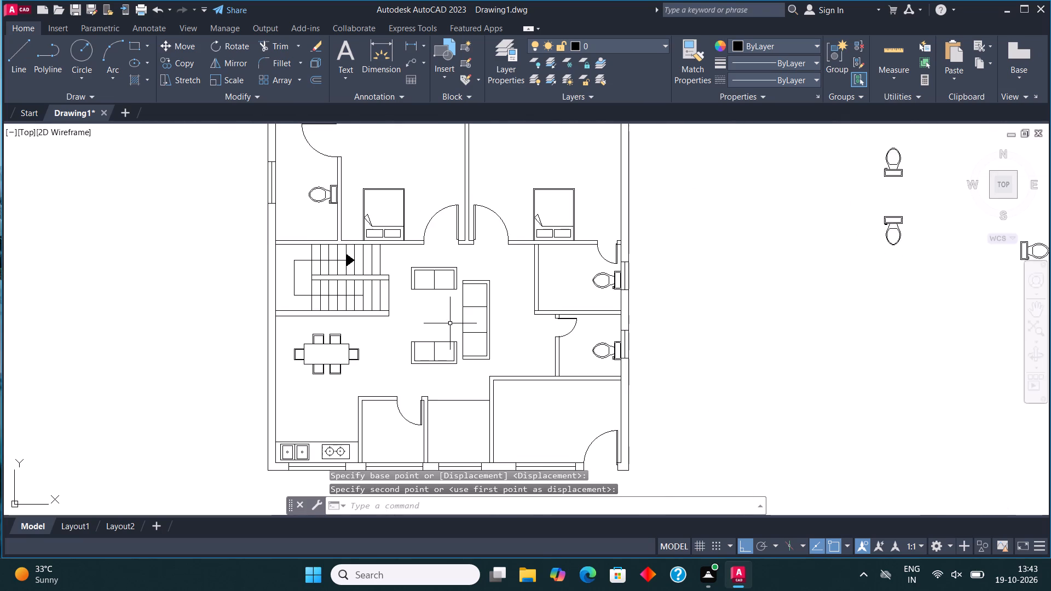
scroll(450, 324, up, 2)
click(131, 45)
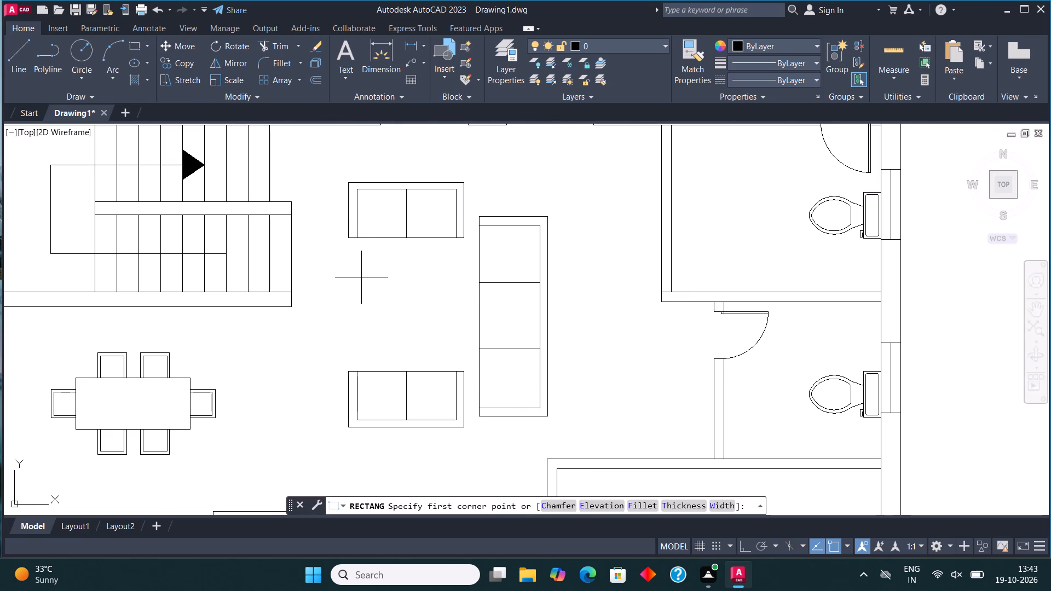
scroll(407, 286, up, 1)
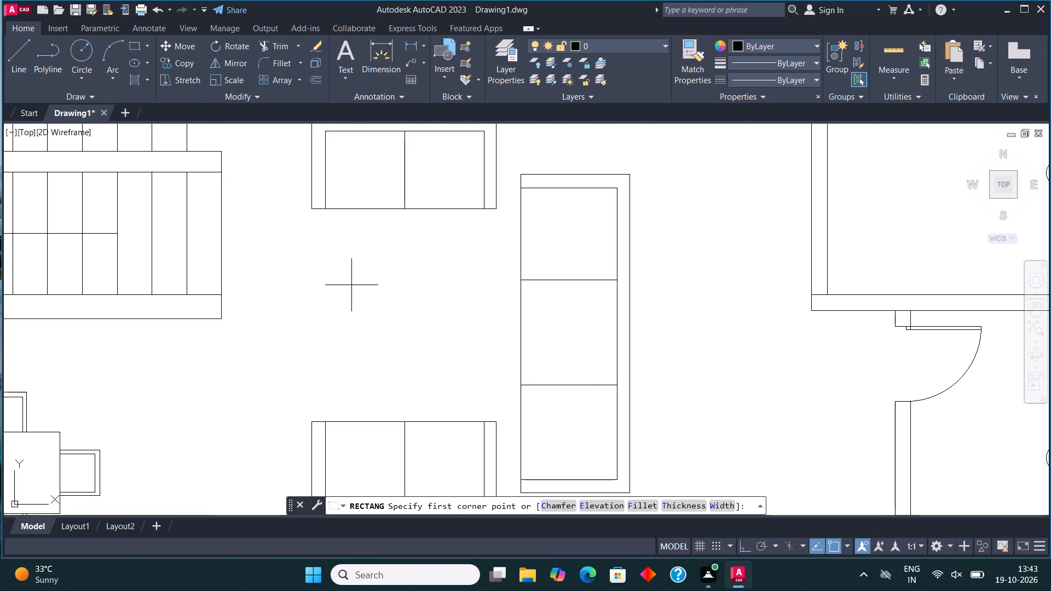
click(344, 286)
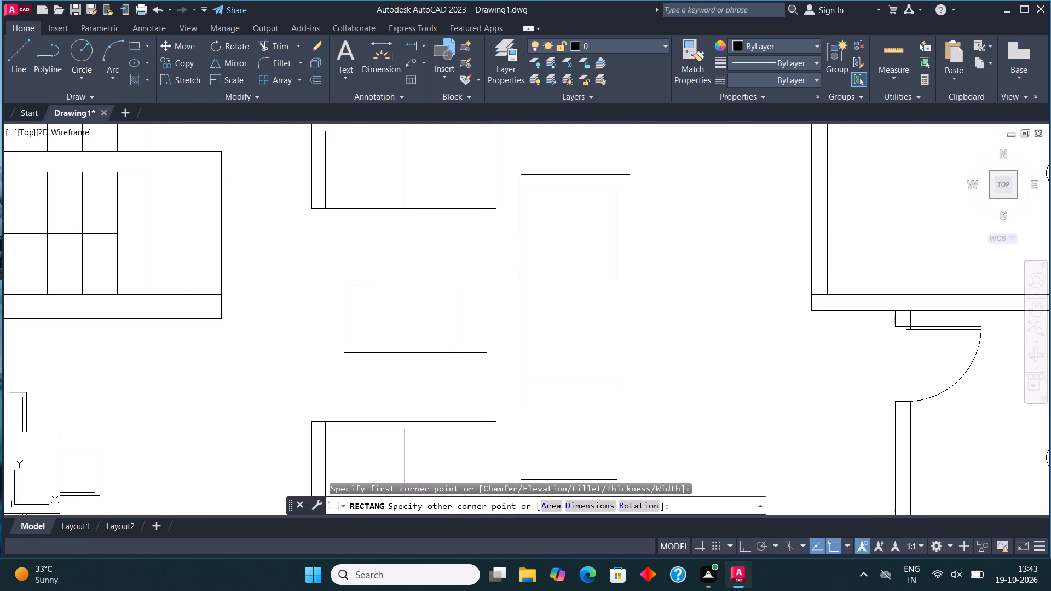
click(465, 347)
Offset the coffee table rectangle outward by 1" to give it a double edge.
drag(412, 298, 404, 286)
click(393, 272)
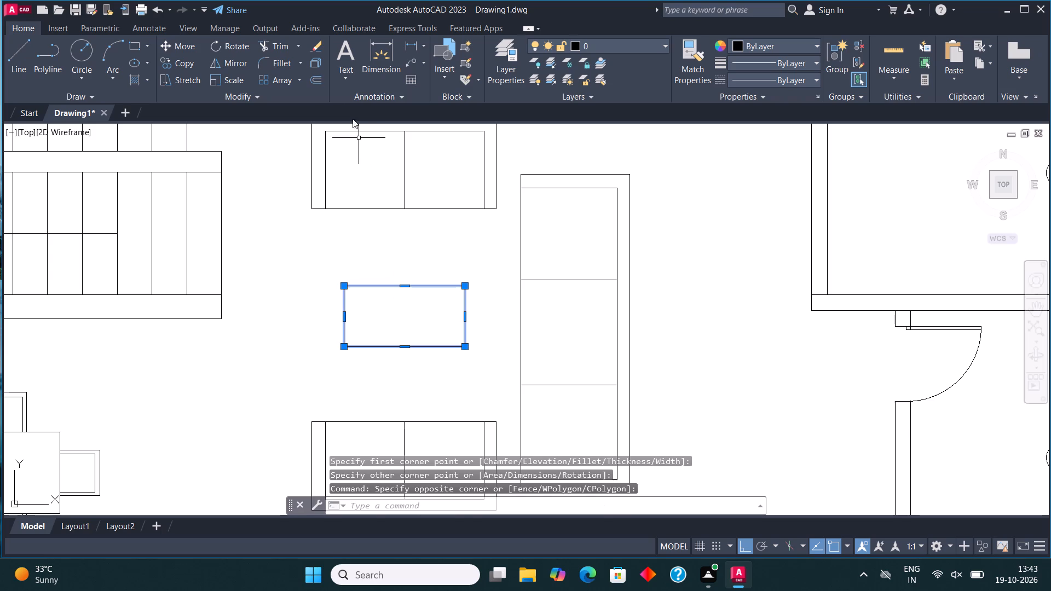
click(313, 75)
click(396, 286)
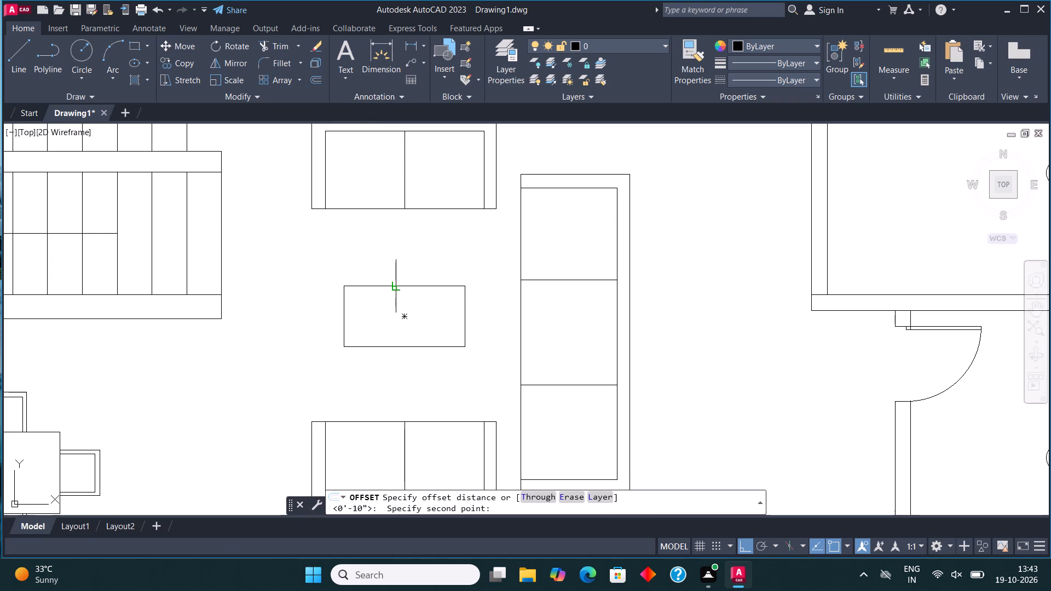
key(1)
key(shift+quotedbl)
key(Return)
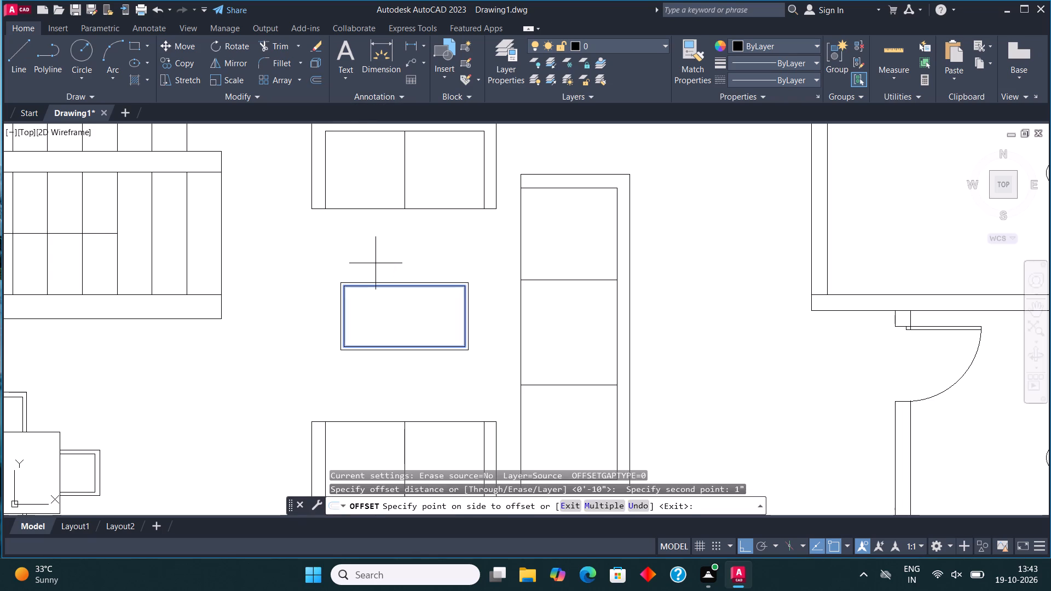
click(367, 223)
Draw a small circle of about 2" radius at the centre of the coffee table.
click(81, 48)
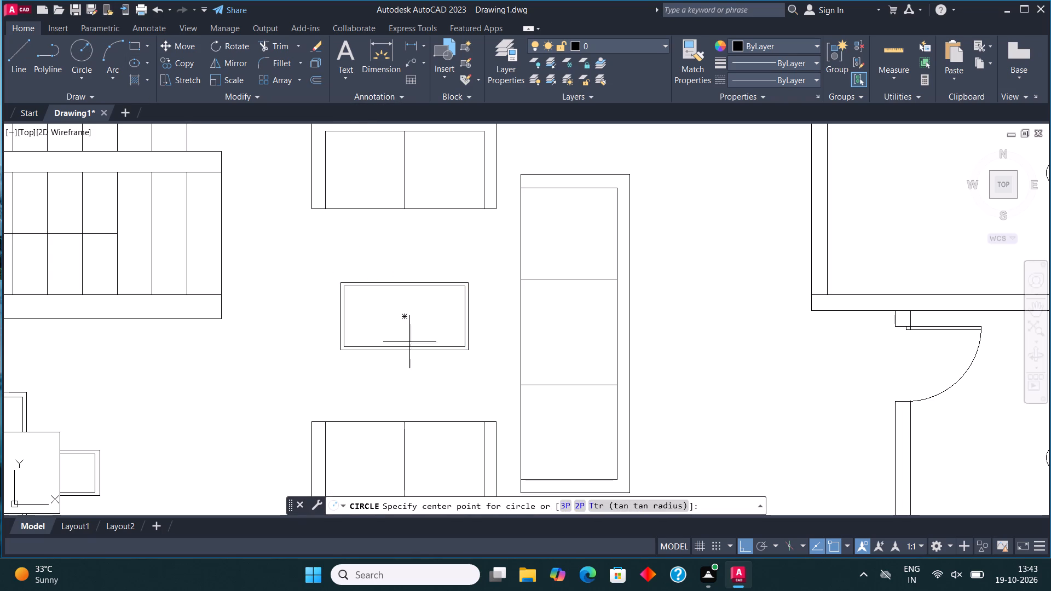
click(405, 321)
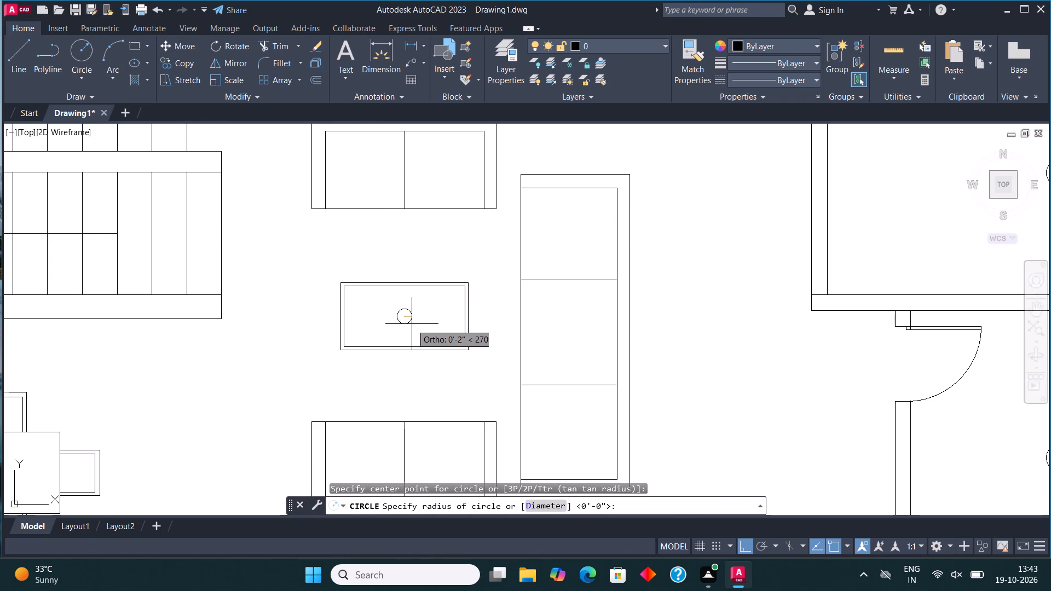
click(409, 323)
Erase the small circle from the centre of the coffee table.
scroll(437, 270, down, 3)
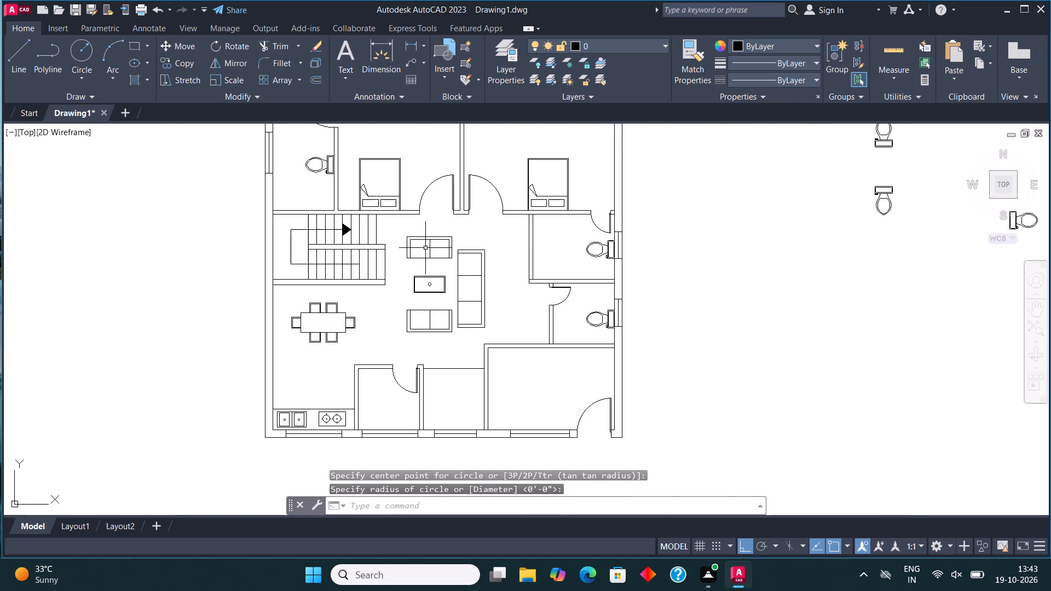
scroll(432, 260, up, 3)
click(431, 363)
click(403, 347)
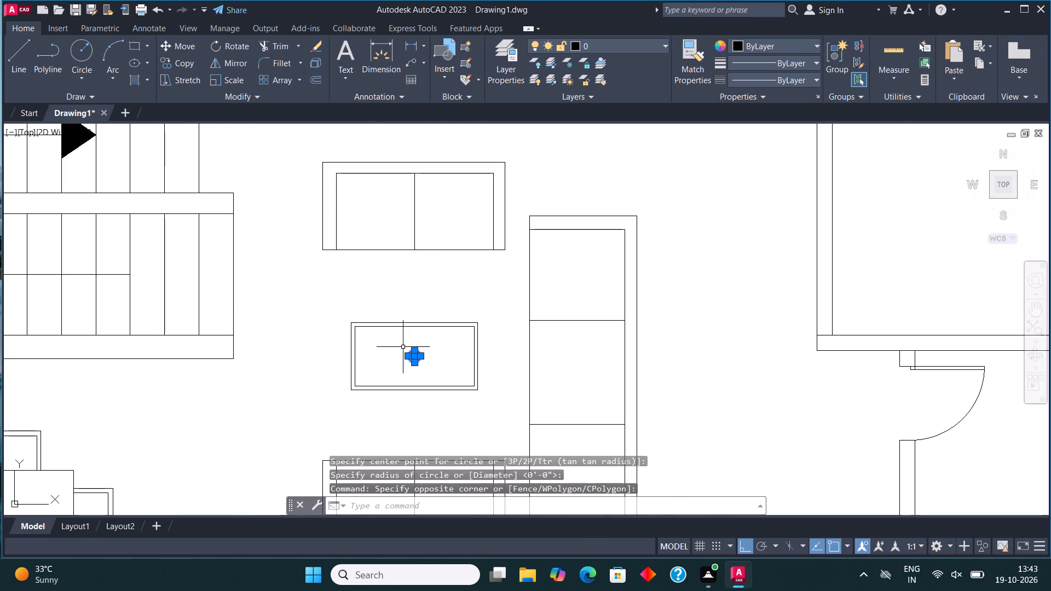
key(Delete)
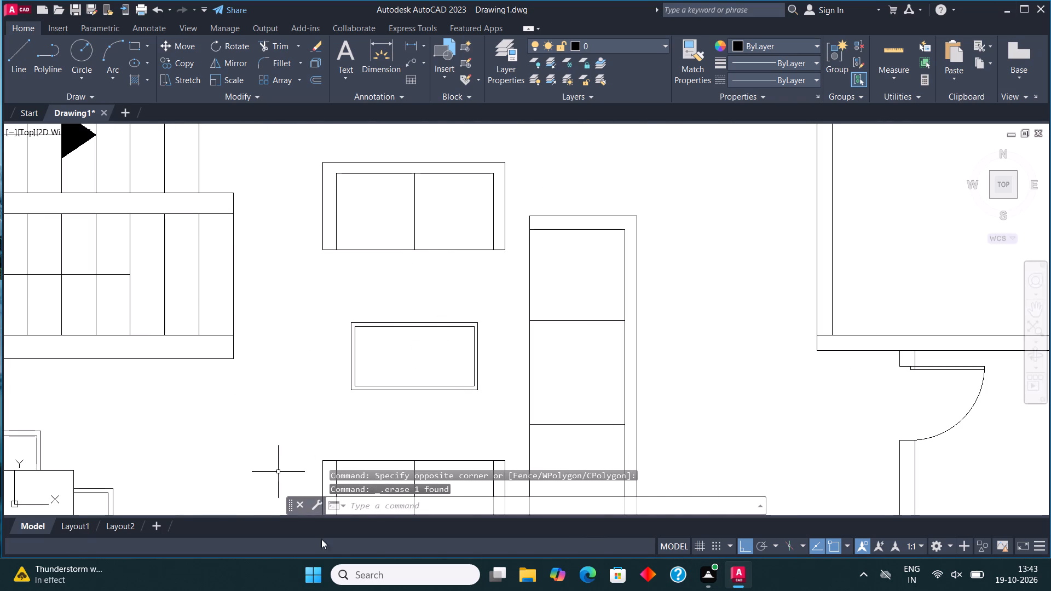
Draw a shallow rectangle across the full width of the small middle lower room, along its exterior window wall.
scroll(366, 463, down, 2)
middle_drag(388, 417, 413, 315)
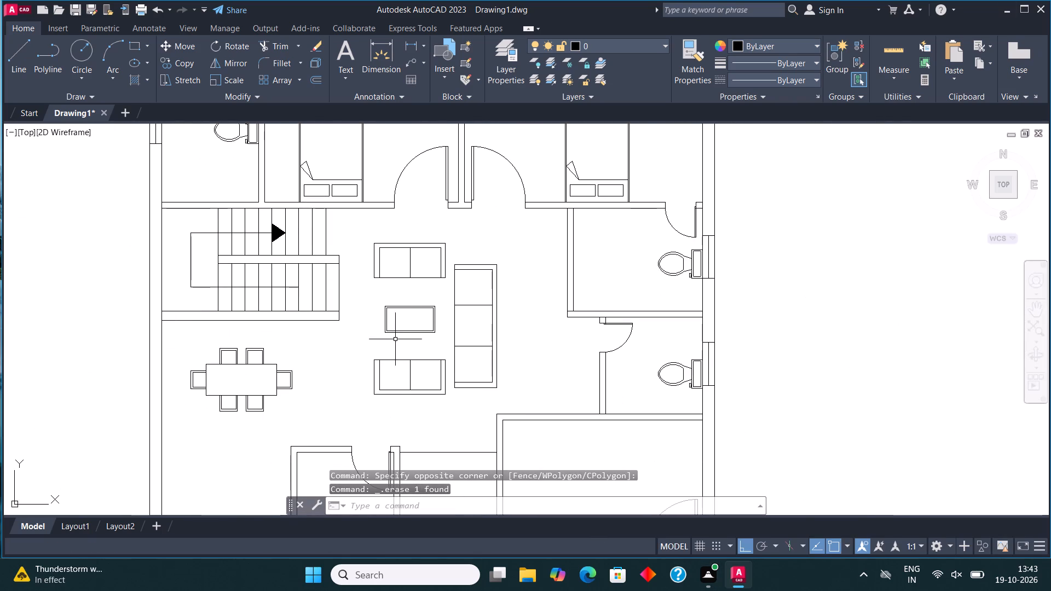
scroll(389, 339, down, 2)
scroll(395, 384, up, 2)
middle_drag(397, 380, 413, 328)
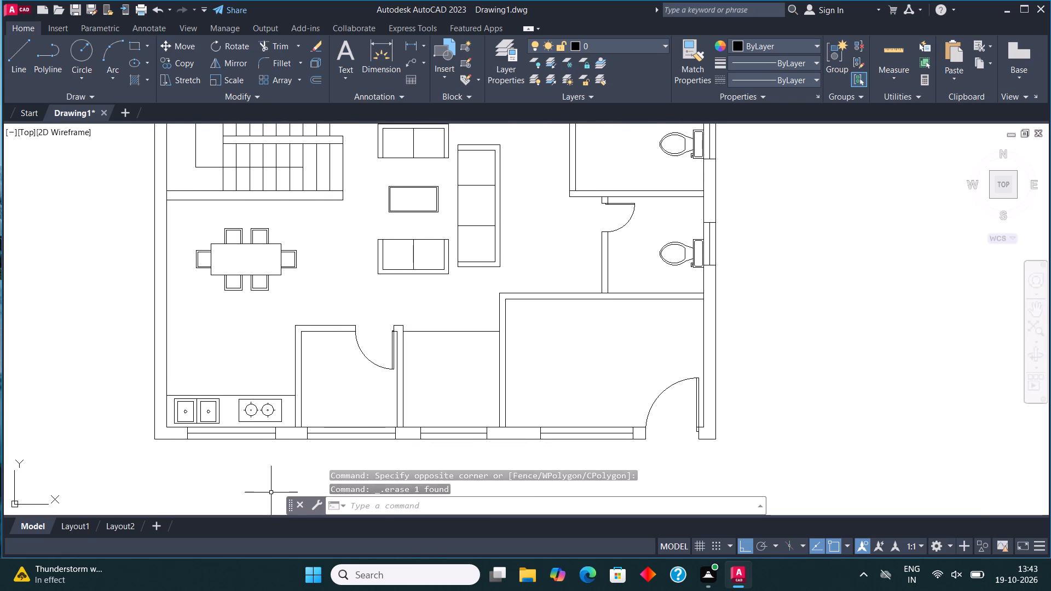
scroll(449, 430, up, 2)
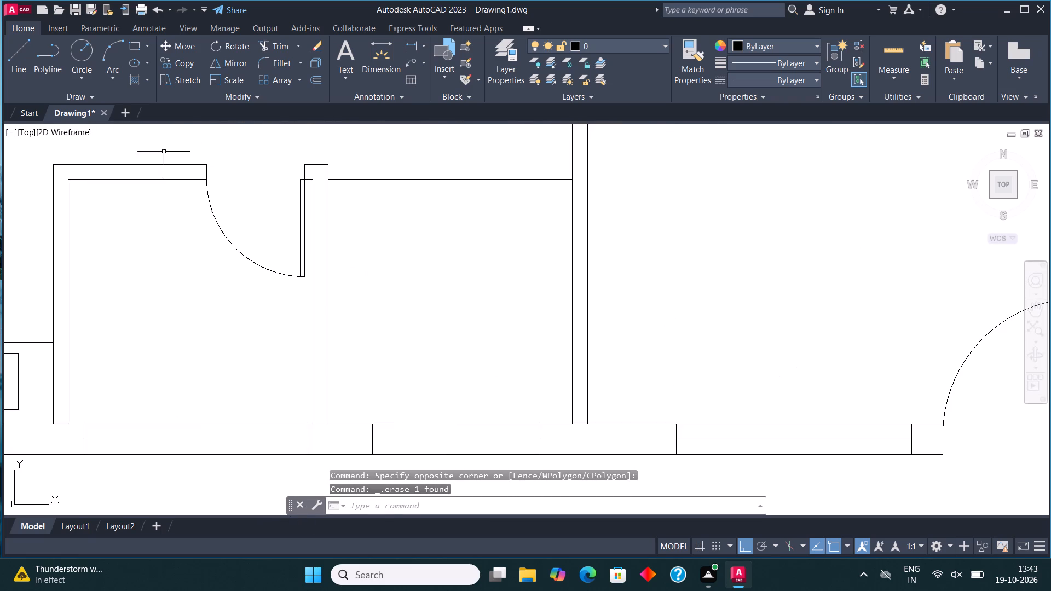
click(140, 48)
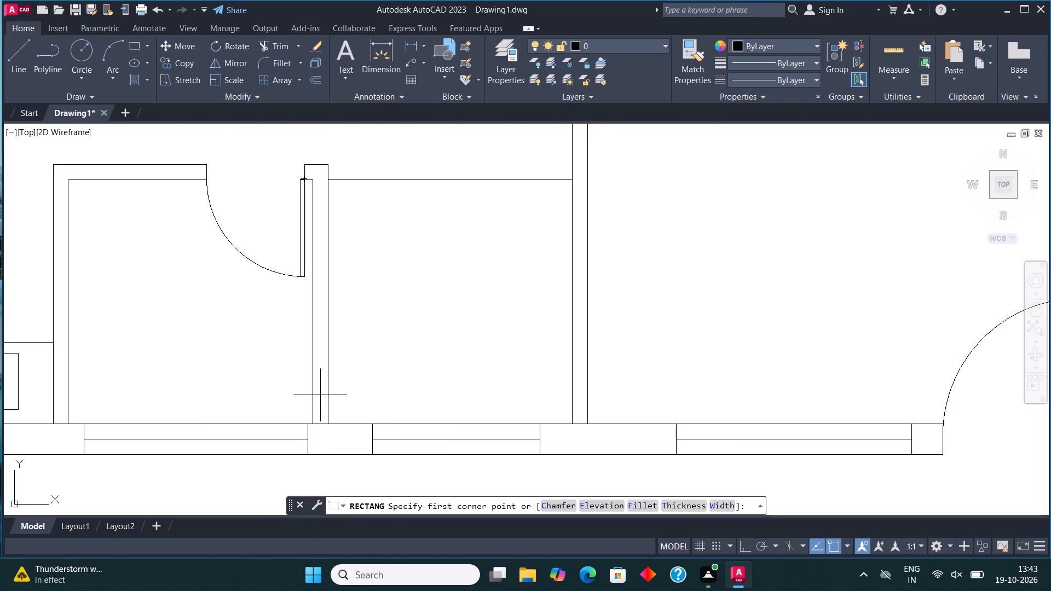
click(328, 422)
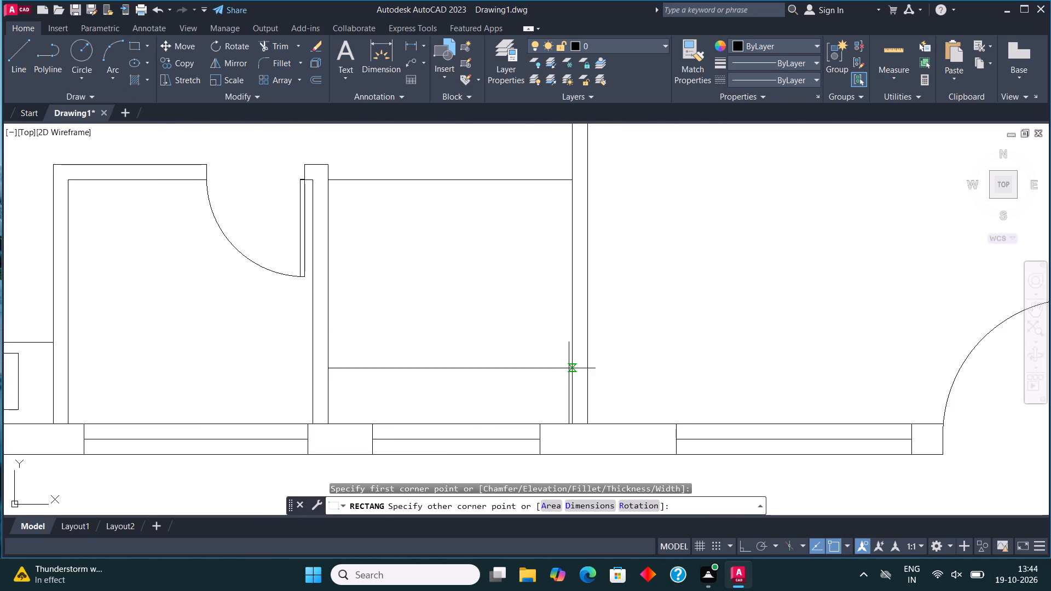
click(573, 382)
Draw a short horizontal line across the wall thickness, continuing the middle lower room's upper line through the wall it meets.
scroll(315, 421, down, 1)
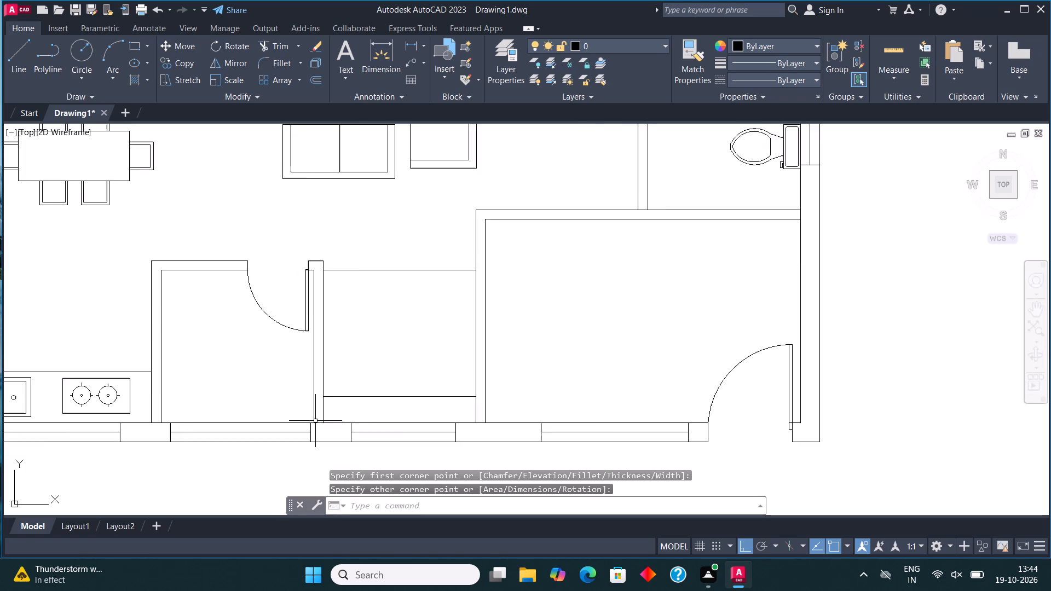
scroll(315, 421, down, 1)
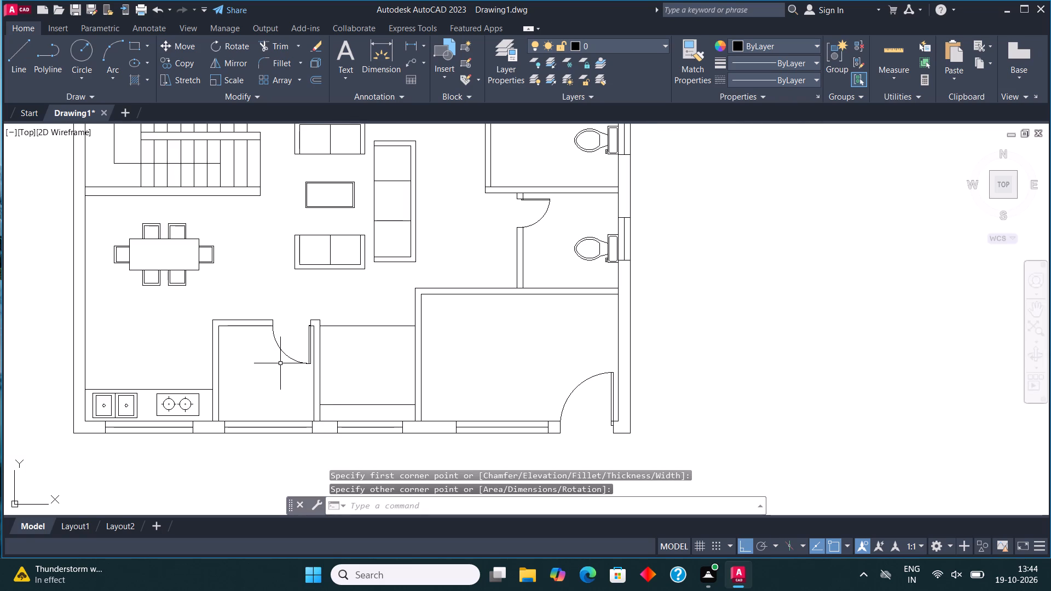
middle_drag(431, 311, 424, 332)
scroll(419, 318, up, 1)
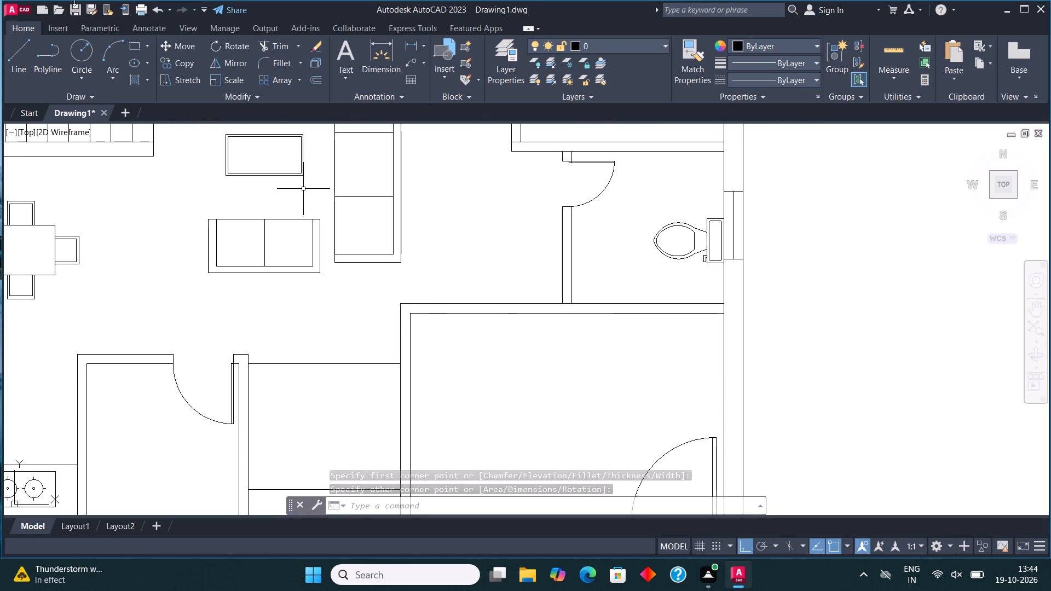
click(21, 49)
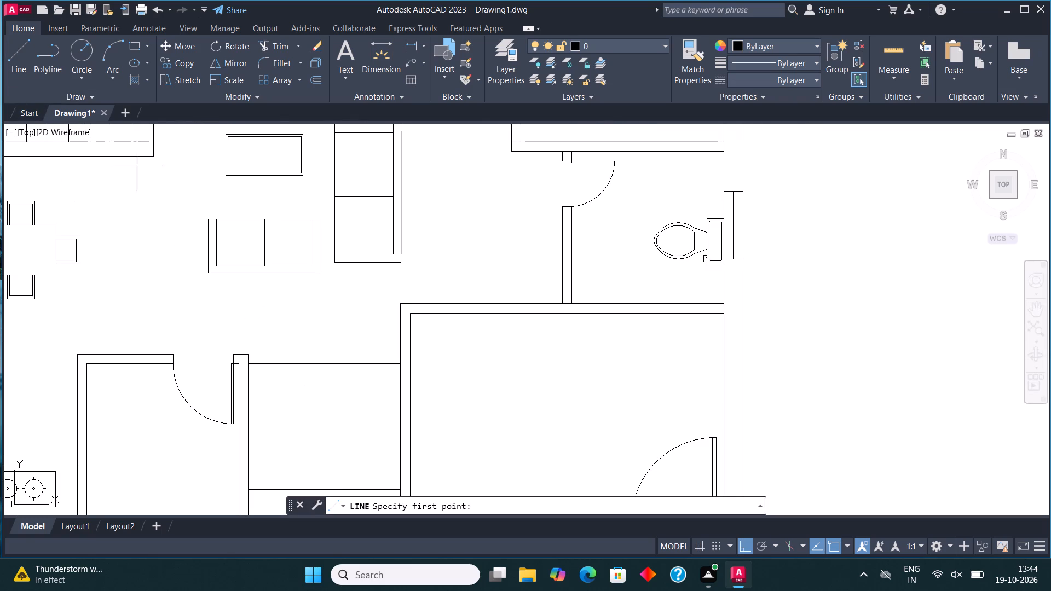
click(402, 362)
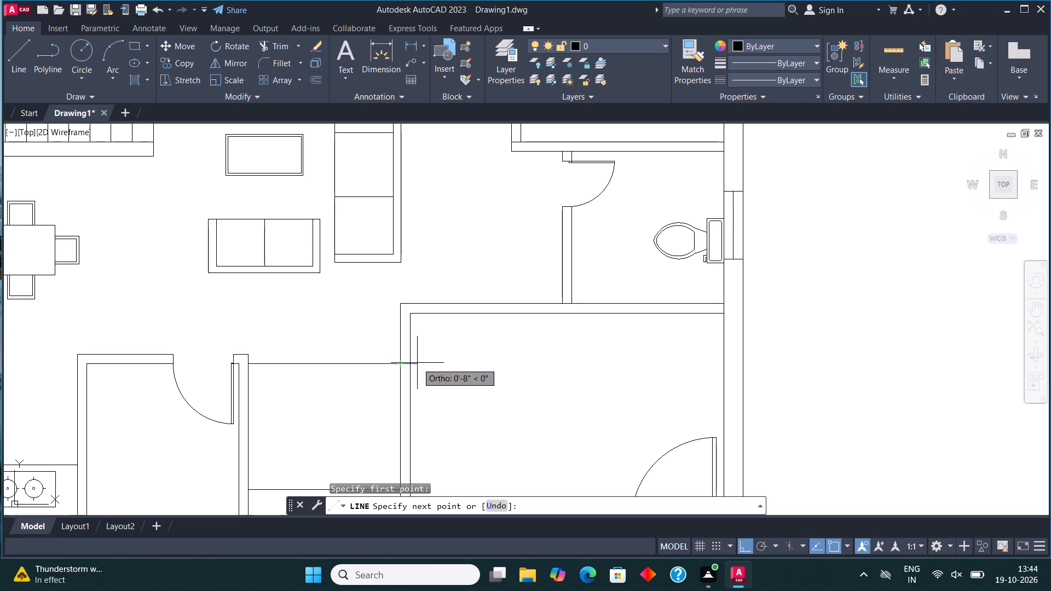
click(412, 363)
key(Escape)
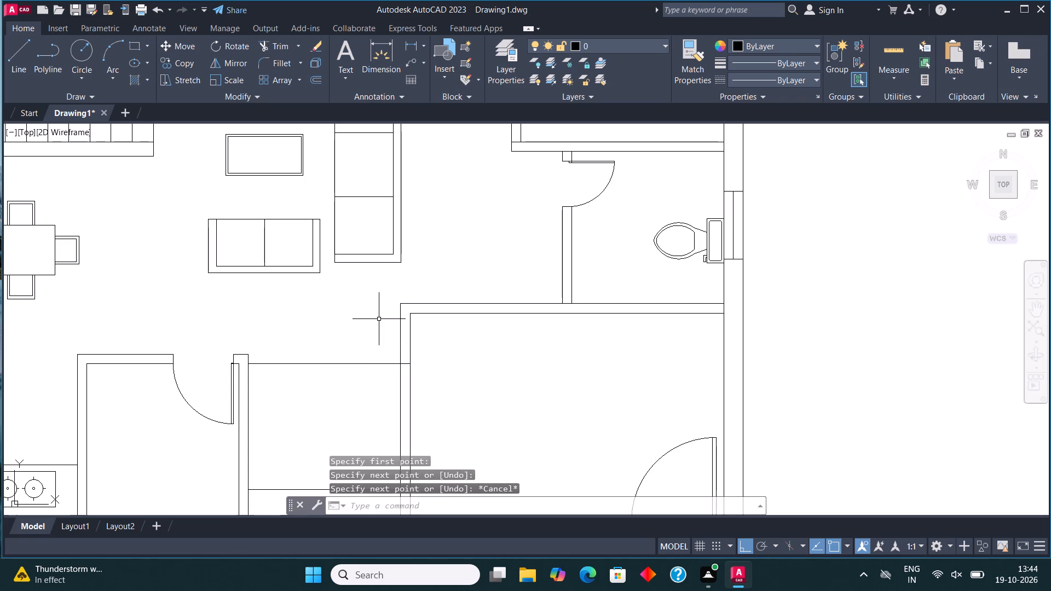
Draw a short vertical line across the wall thickness, continuing the lower toilet room's inner-side wall line through the horizontal wall below it.
click(15, 55)
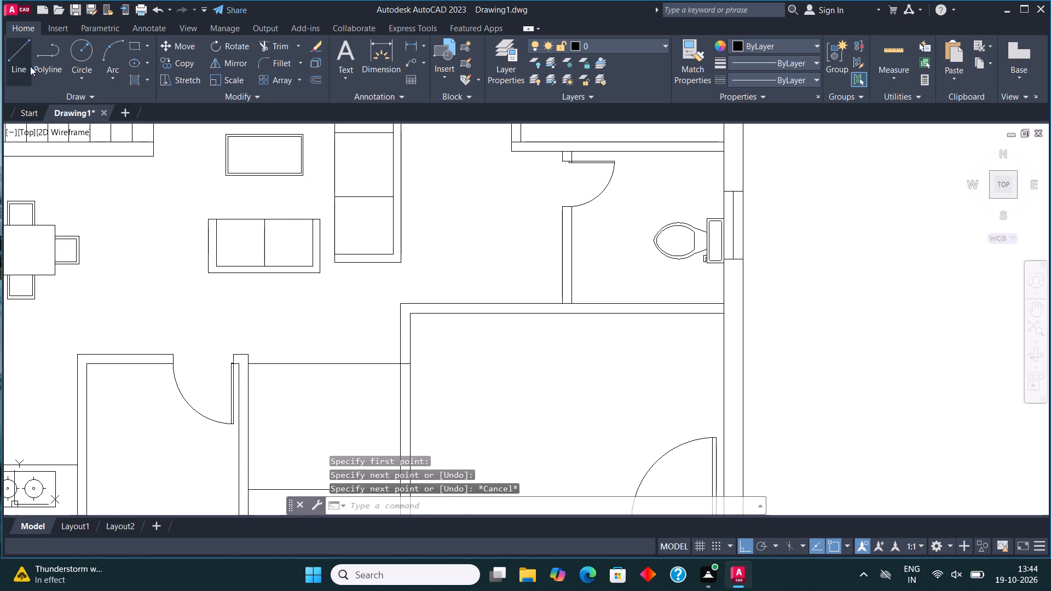
click(563, 300)
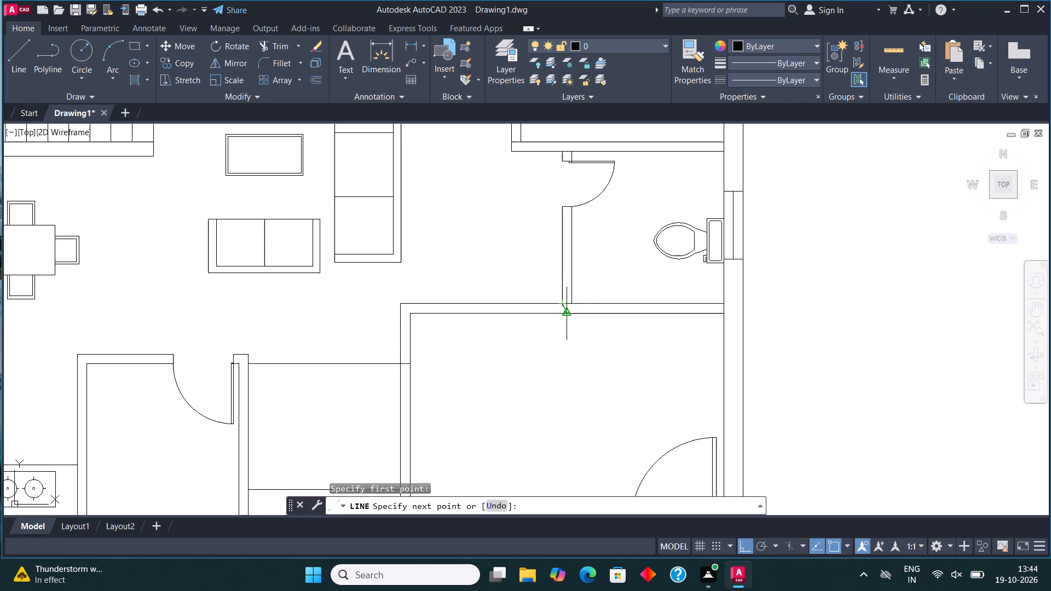
click(559, 314)
Trim away the wall run between the middle lower room's upper corner and the lower toilet room's corner.
click(280, 43)
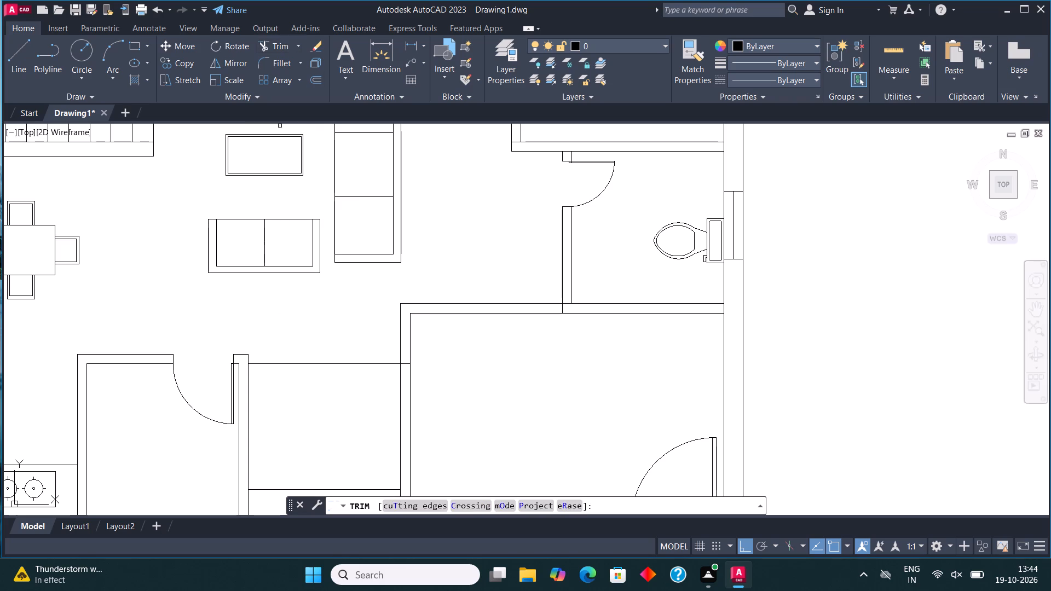
drag(363, 339, 441, 287)
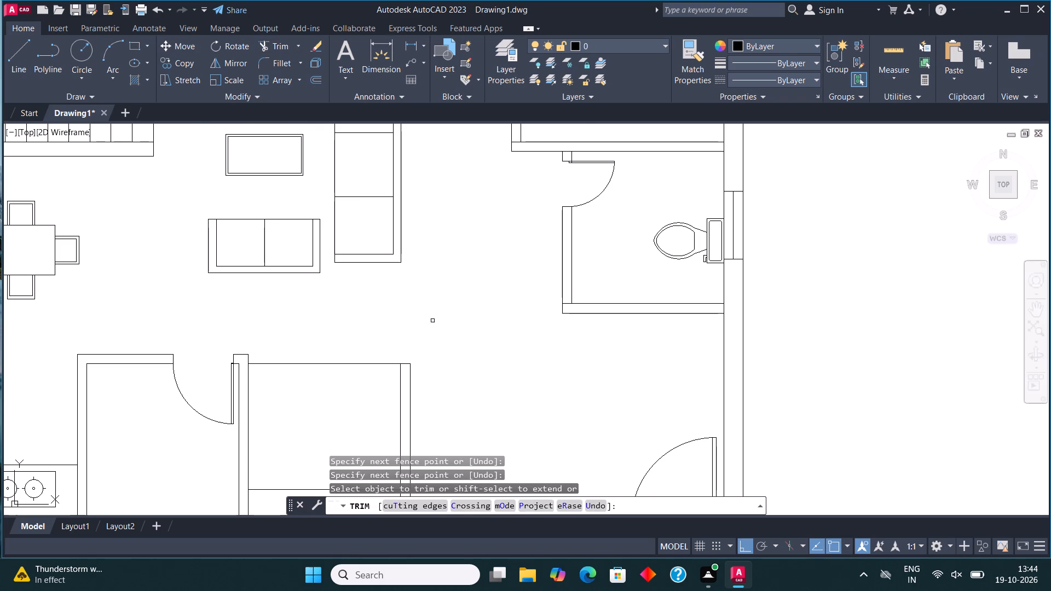
scroll(439, 325, down, 1)
key(Escape)
Add the multiline text "BATH" above the toilet in the upper-left toilet room of the plan.
scroll(469, 350, down, 1)
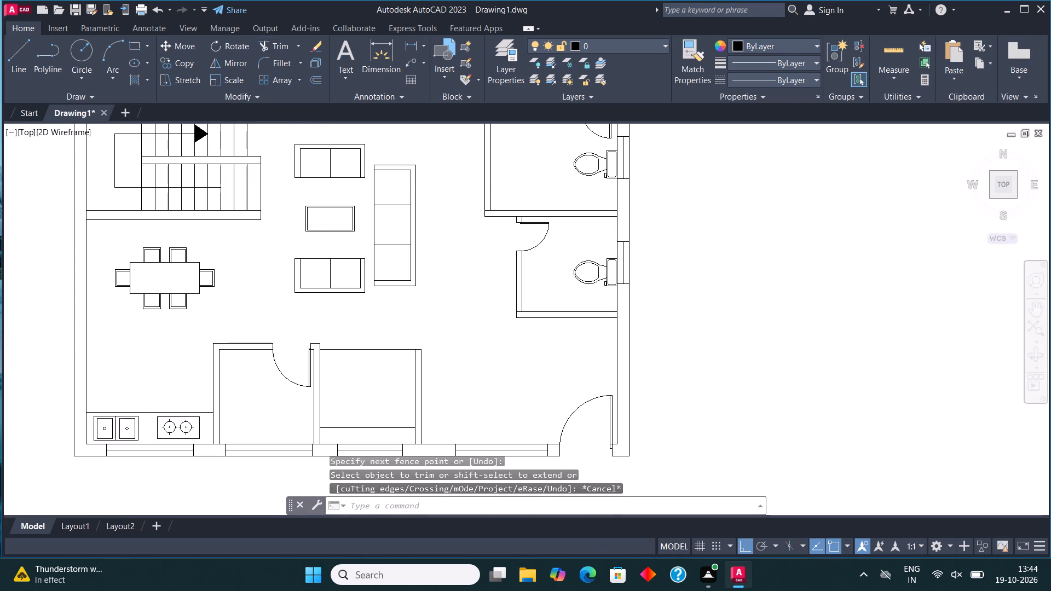
middle_drag(485, 358, 483, 345)
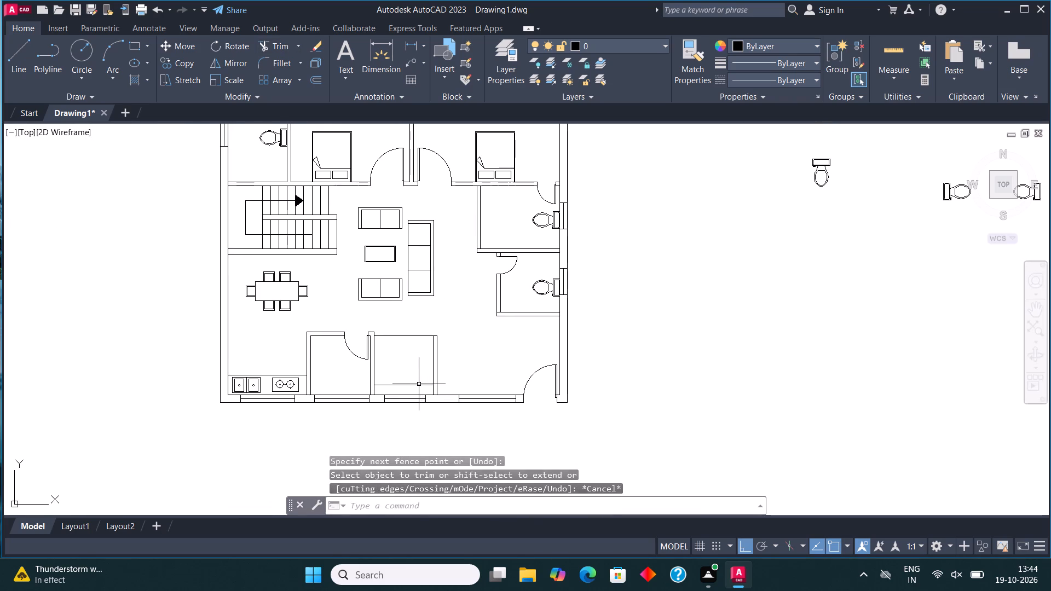
middle_drag(419, 384, 445, 483)
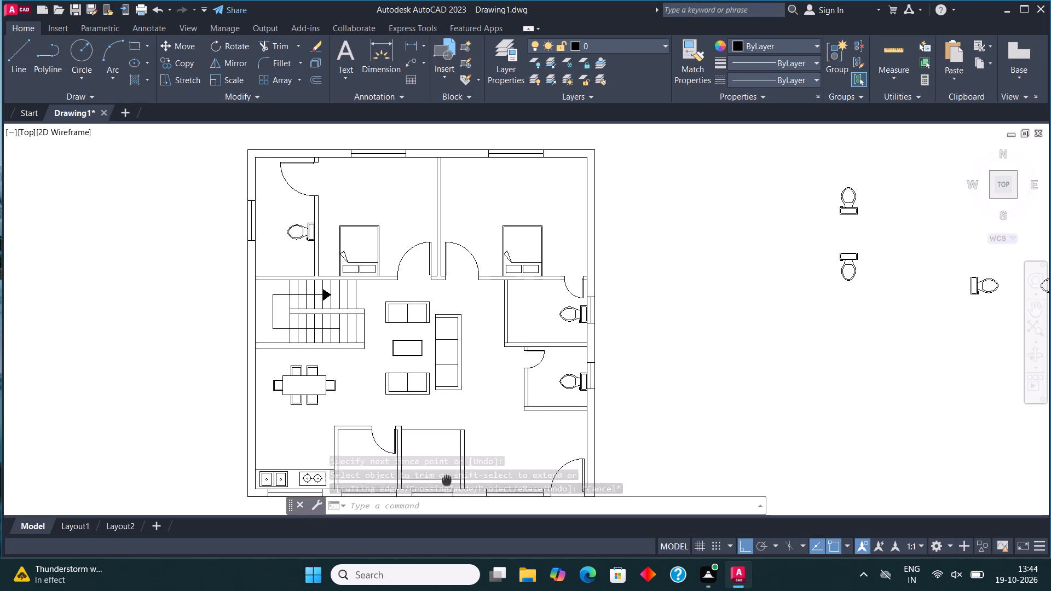
middle_drag(445, 483, 443, 487)
middle_drag(437, 344, 431, 401)
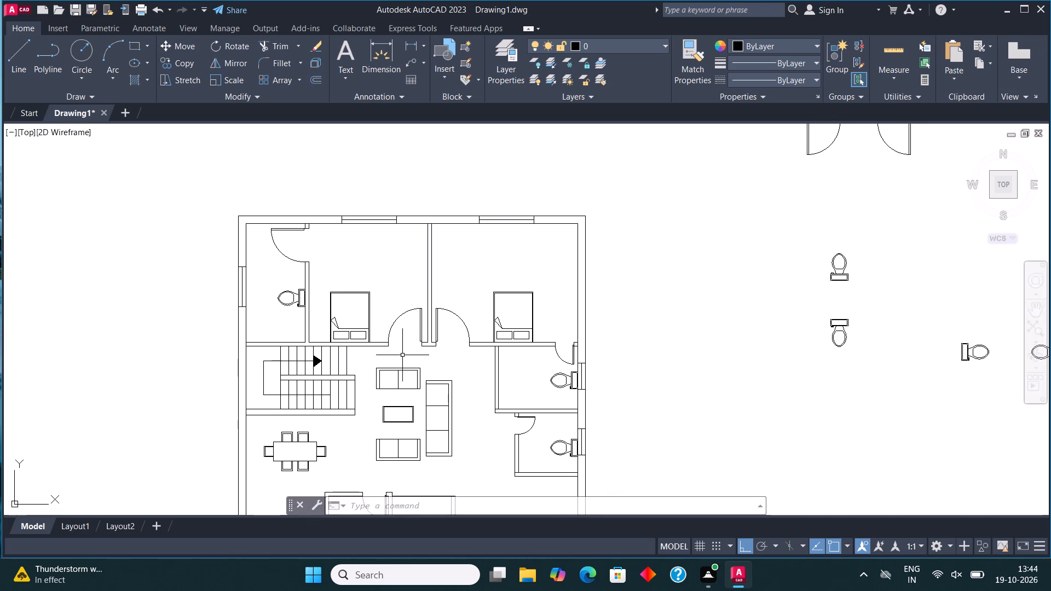
scroll(379, 335, down, 1)
click(349, 48)
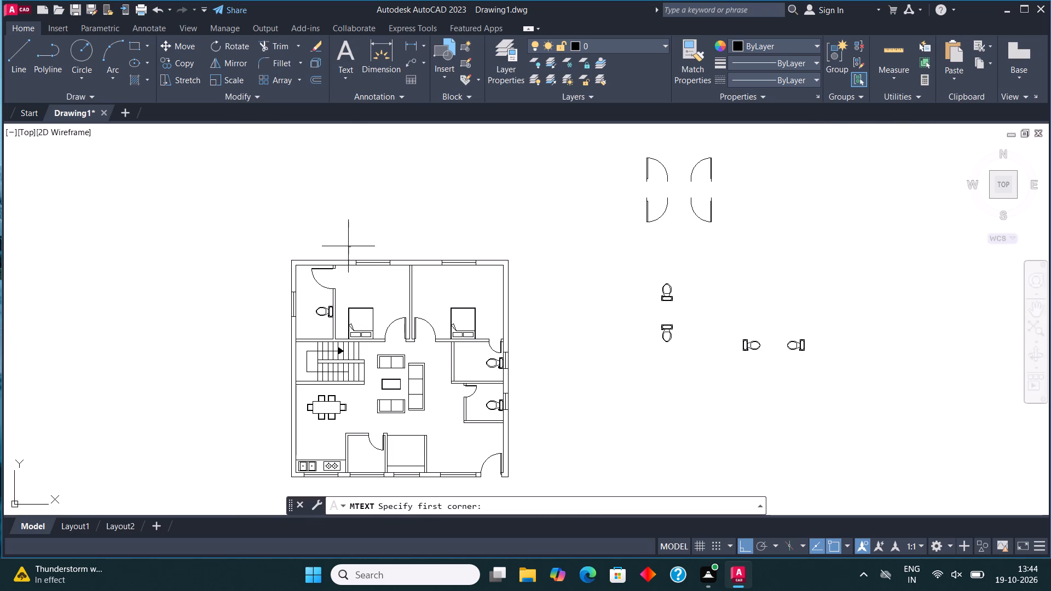
scroll(311, 301, up, 4)
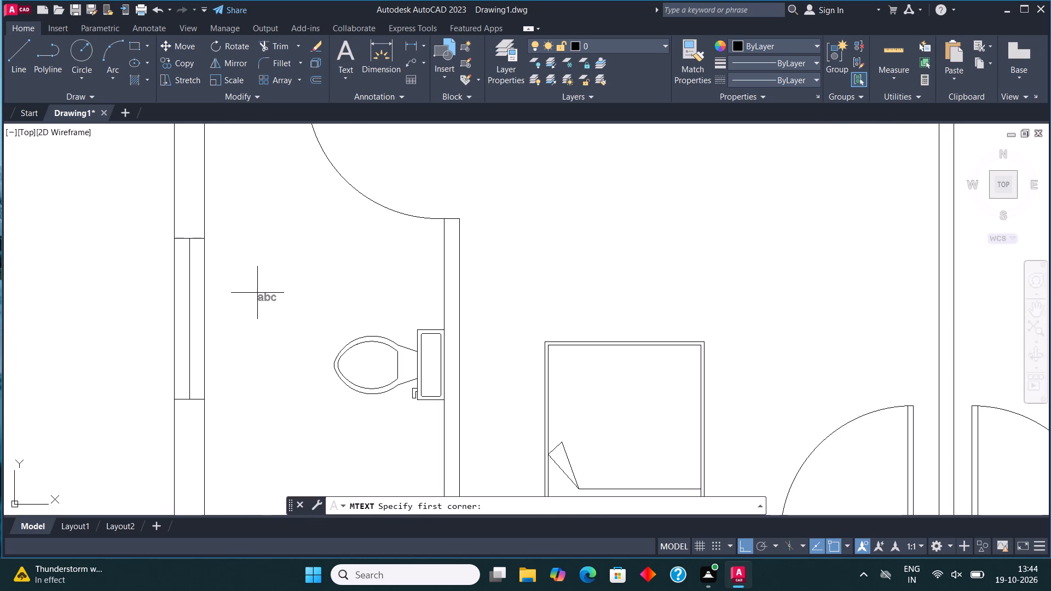
click(246, 306)
click(391, 264)
text(bath)
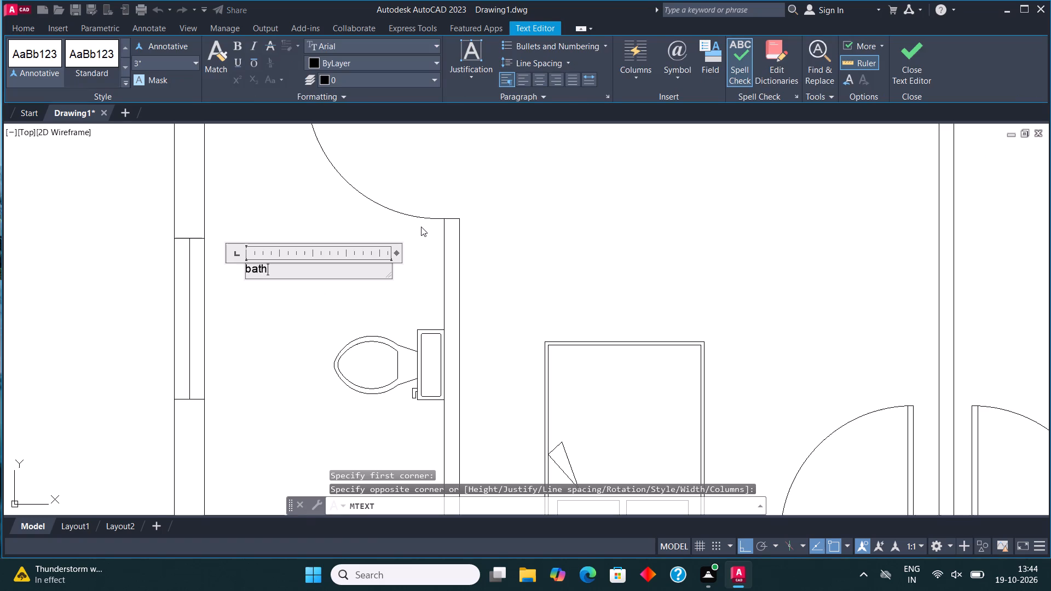
text(BATH)
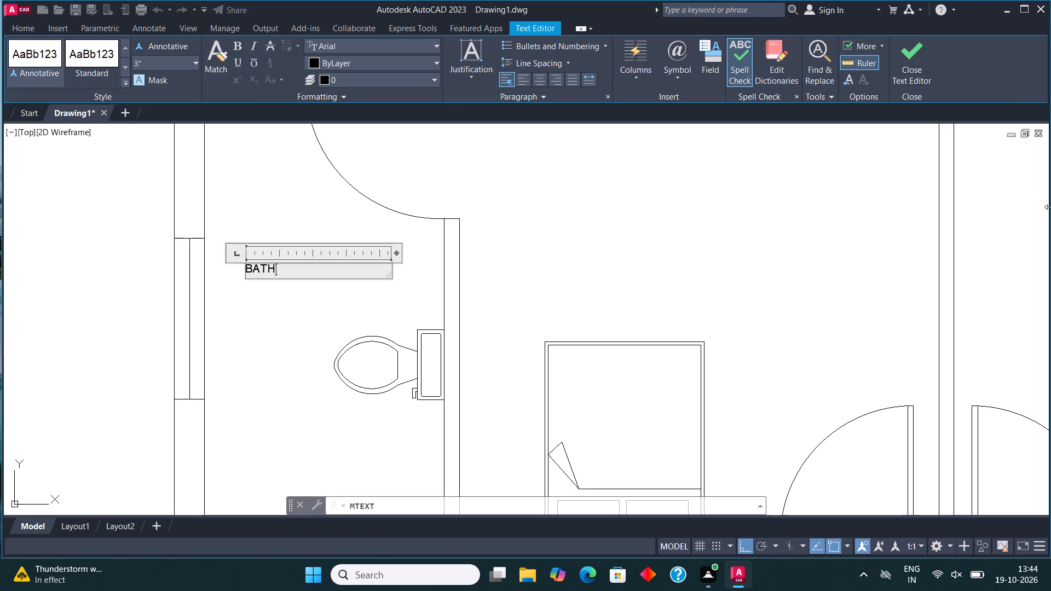
click(927, 66)
Scale the BATH label up to a text height of about 7".
click(258, 267)
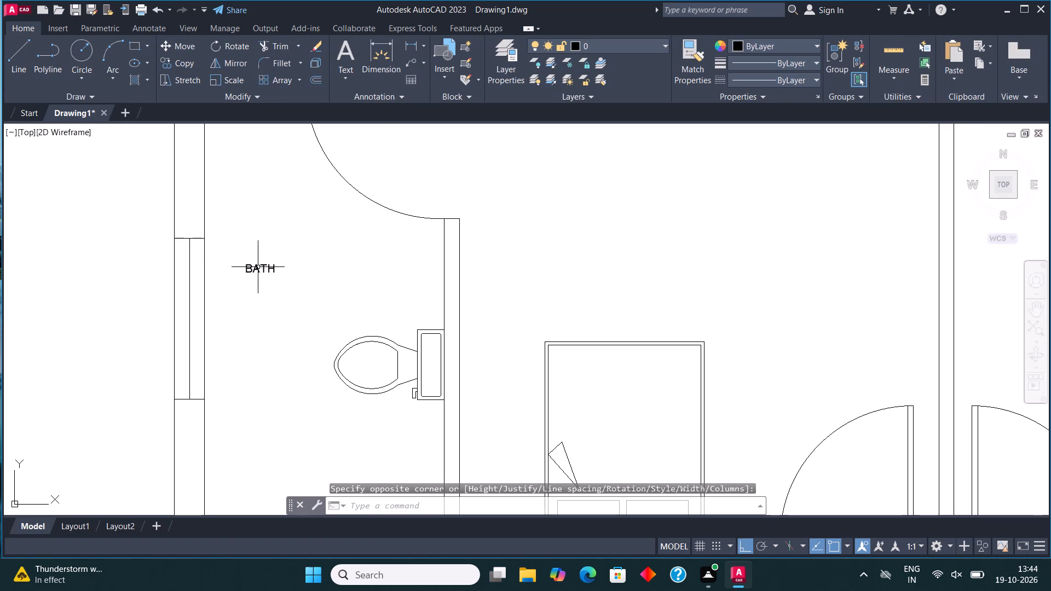
click(229, 75)
click(253, 268)
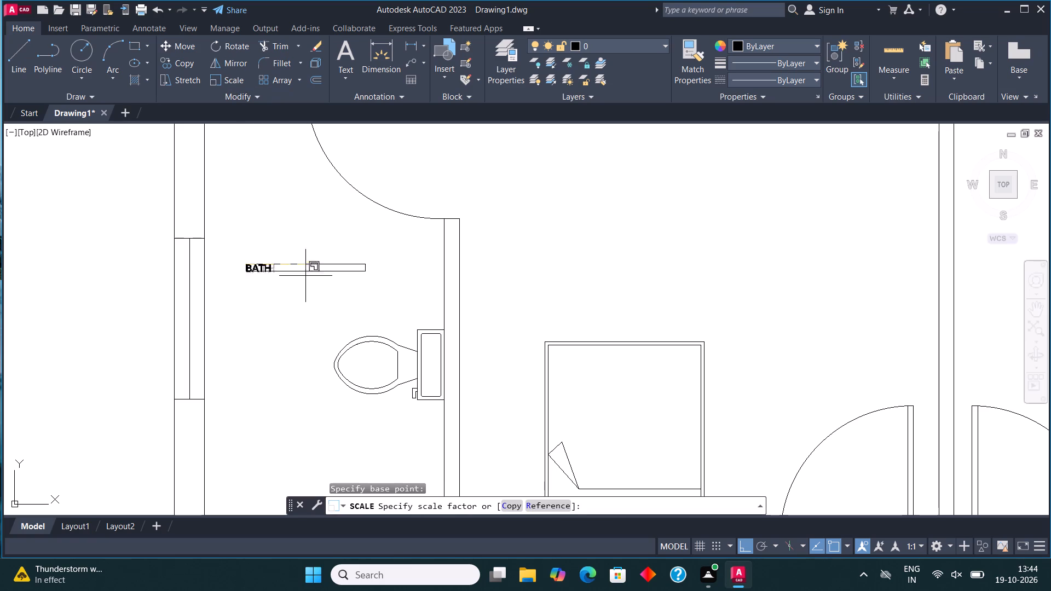
click(444, 302)
Copy the BATH label into both bedrooms, placing each copy above the bed with ortho mode off.
scroll(340, 253, down, 3)
scroll(337, 263, up, 4)
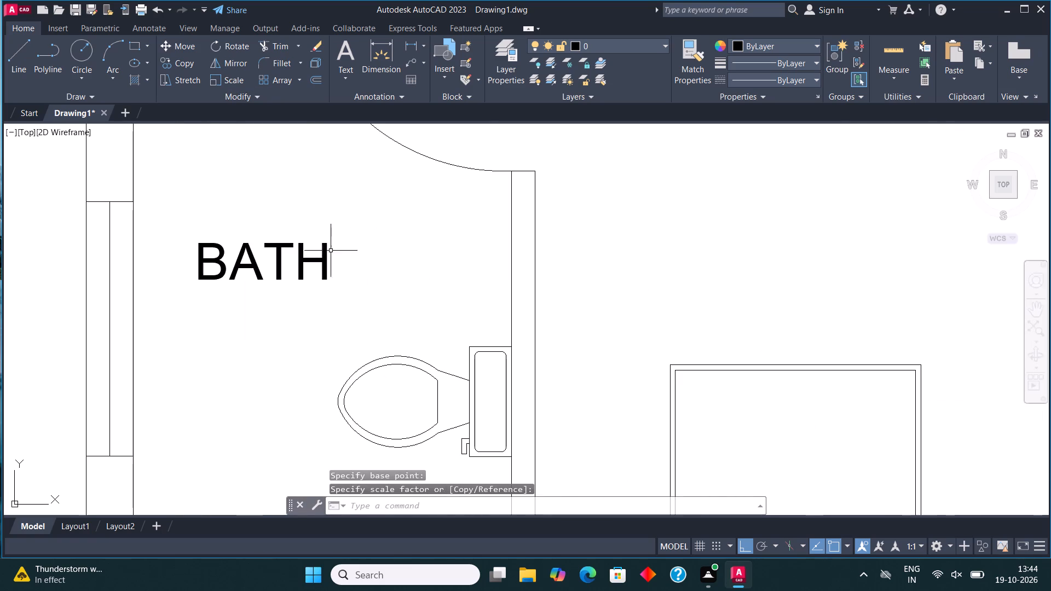
drag(288, 204, 245, 239)
click(196, 346)
click(187, 60)
click(246, 261)
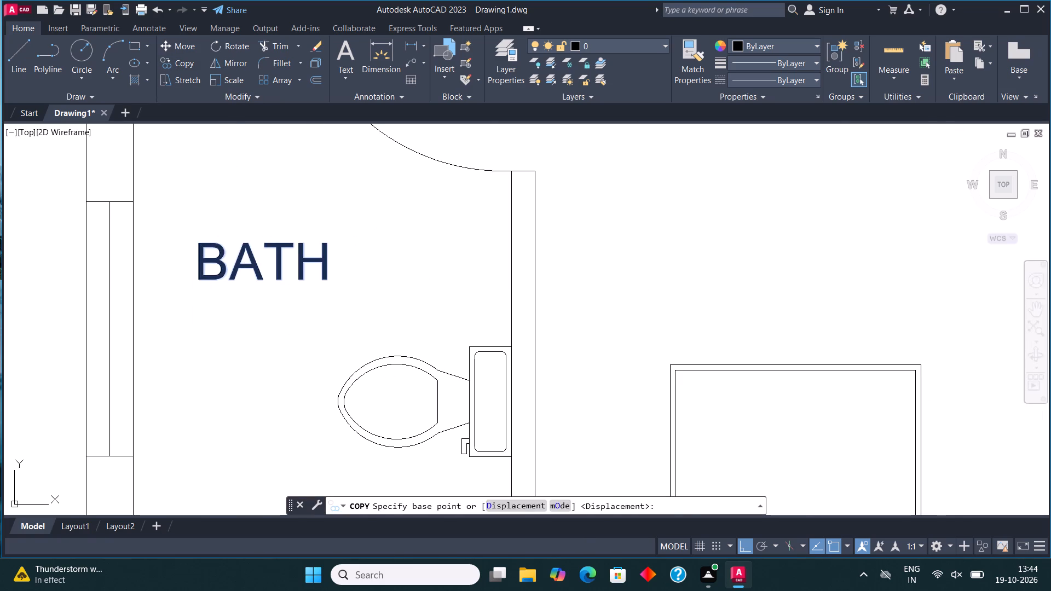
scroll(249, 318, down, 3)
scroll(374, 299, up, 1)
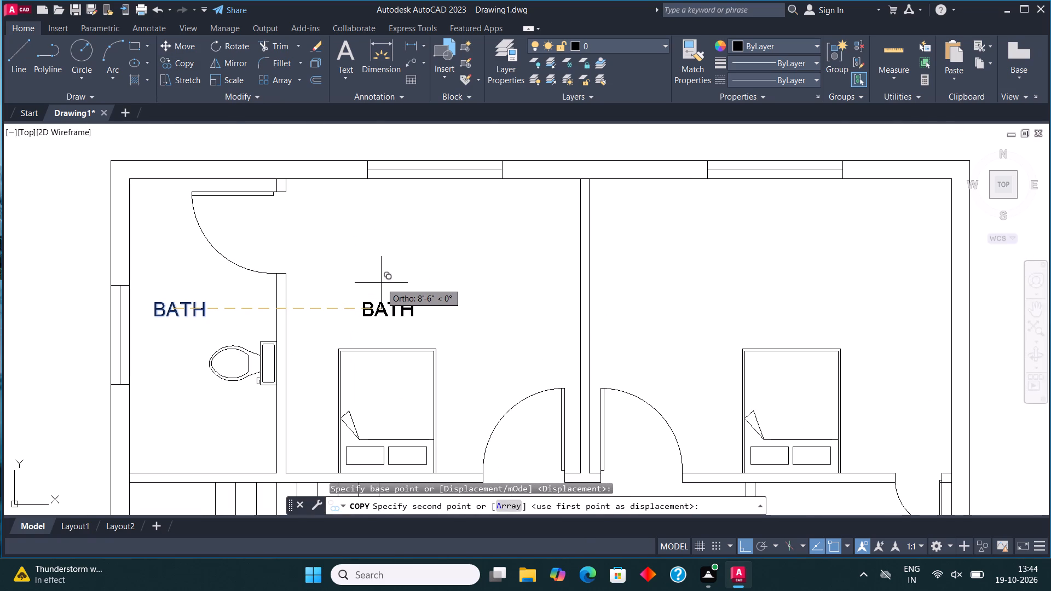
key(F8)
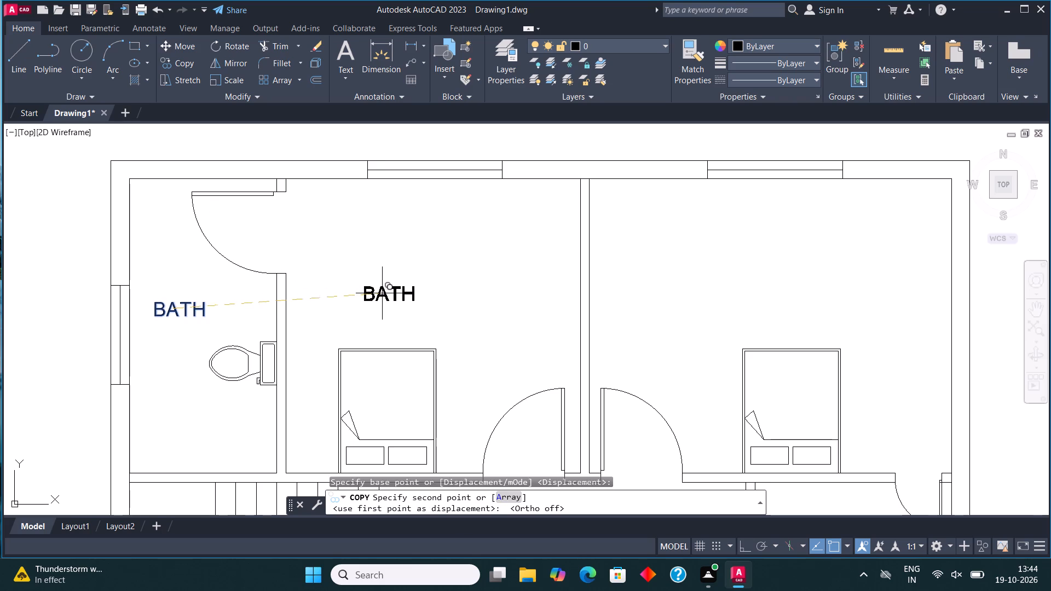
click(377, 269)
scroll(376, 304, down, 4)
scroll(494, 290, up, 3)
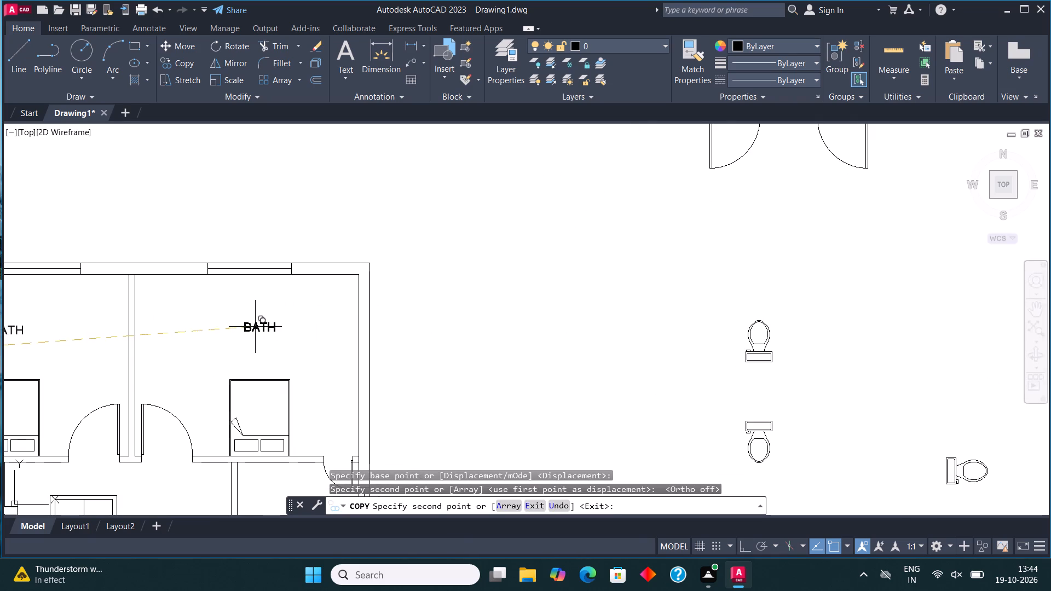
click(255, 325)
Place further copies of the BATH label in the two toilet rooms along the right exterior wall.
scroll(371, 269, down, 2)
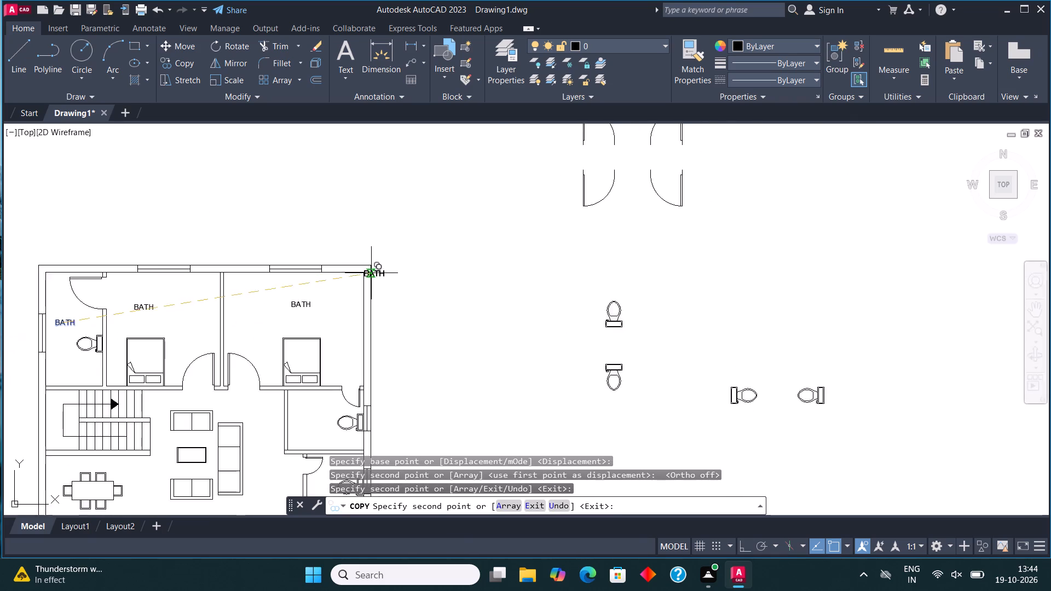
scroll(371, 274, down, 1)
scroll(335, 343, up, 4)
click(392, 289)
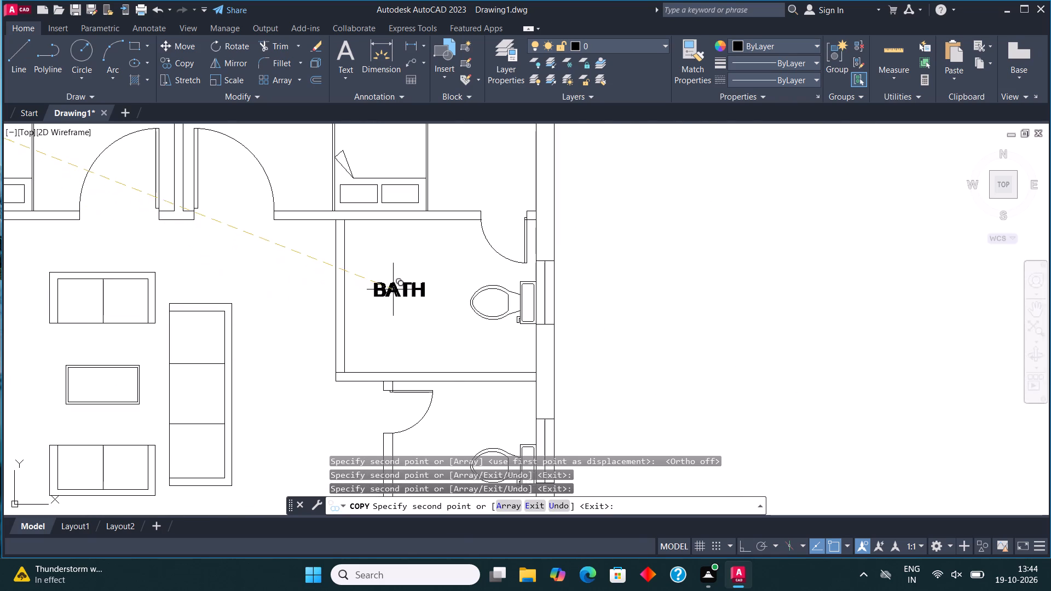
scroll(402, 274, down, 3)
scroll(403, 334, up, 4)
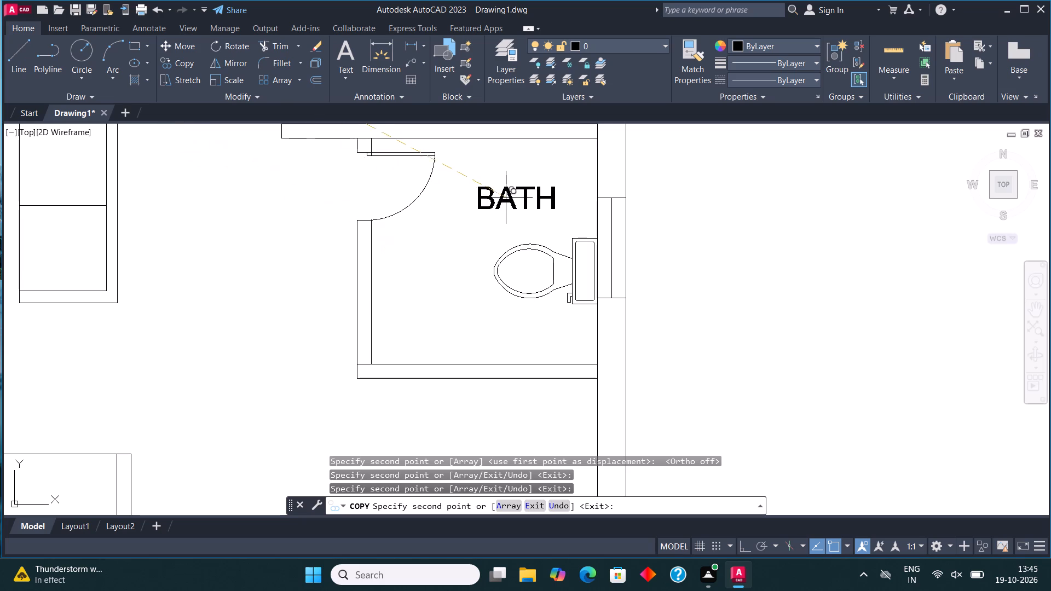
click(503, 190)
Place copies of the BATH label on the coffee table, below the dining table and above the kitchen counter.
scroll(511, 260, down, 3)
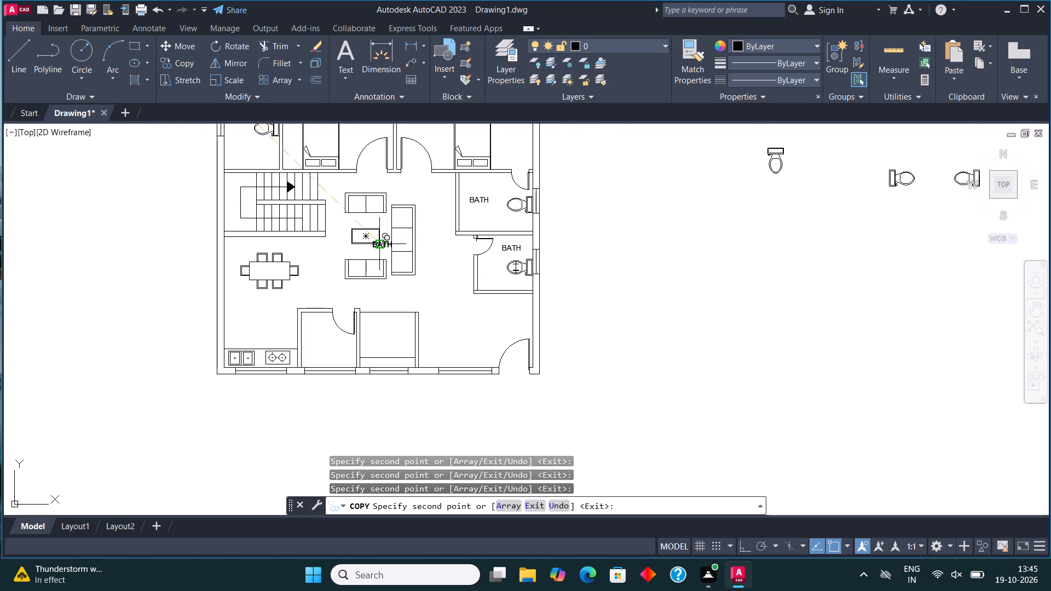
scroll(363, 226, up, 4)
scroll(353, 261, down, 3)
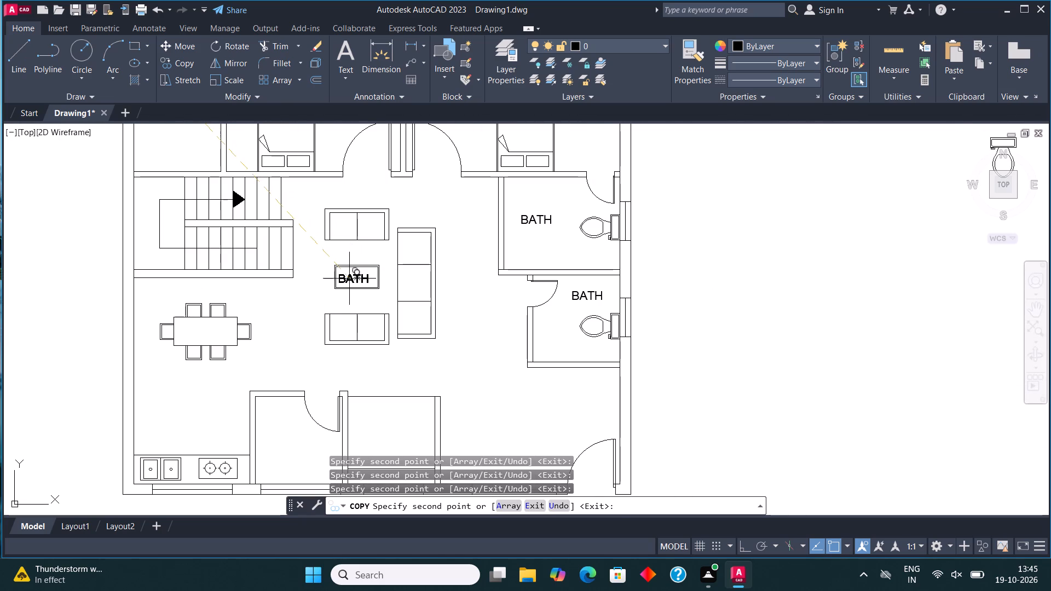
click(348, 275)
scroll(419, 265, down, 3)
scroll(376, 287, up, 4)
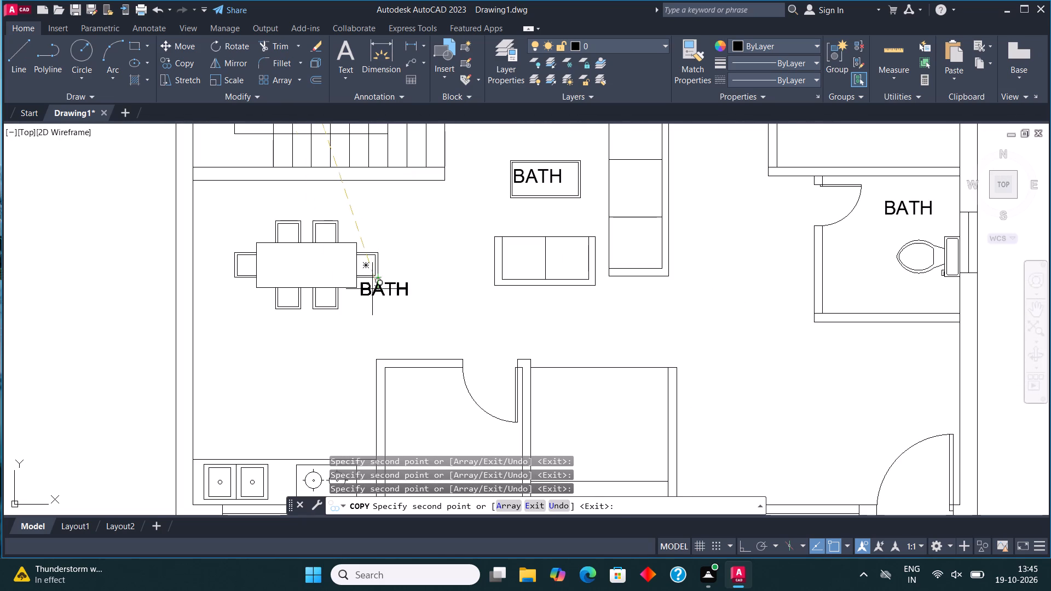
click(276, 343)
scroll(382, 276, down, 2)
scroll(344, 344, up, 2)
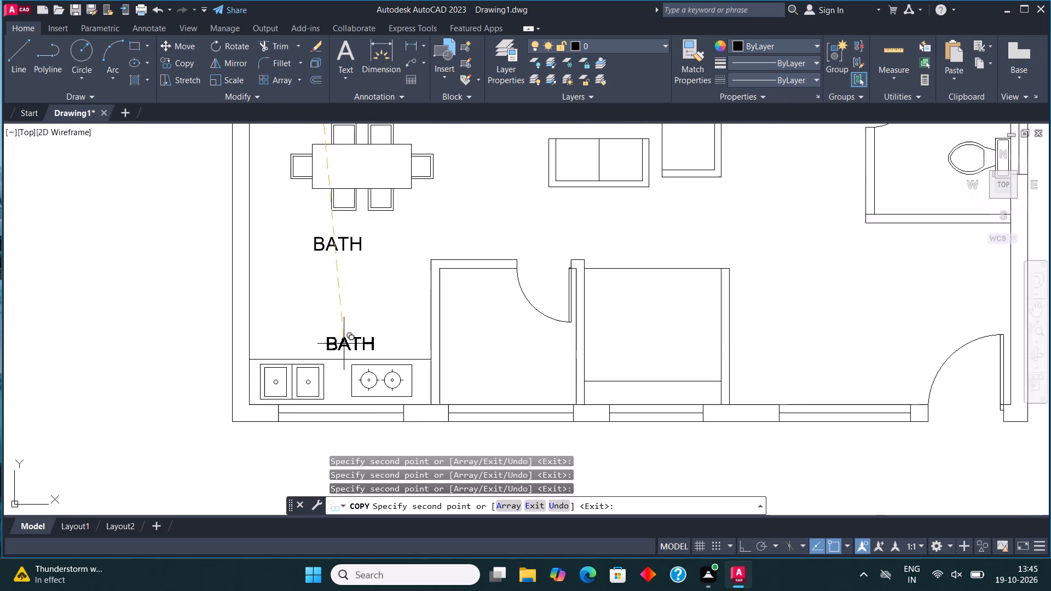
scroll(344, 344, up, 2)
click(309, 350)
Place copies of the BATH label in the two small lower rooms and the open area beside the entrance door.
scroll(313, 315, down, 2)
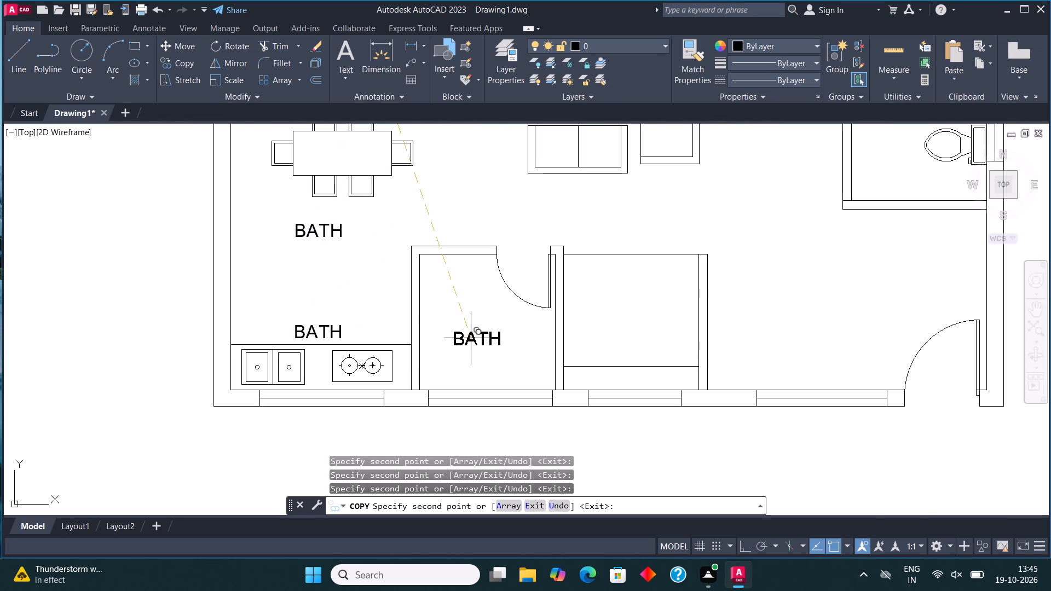
click(473, 334)
click(617, 314)
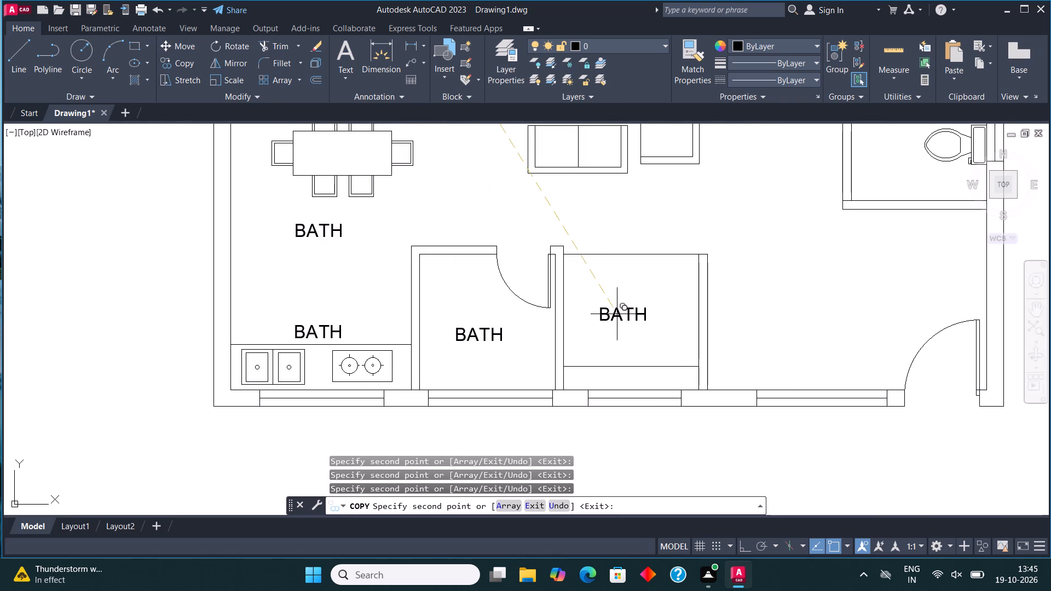
scroll(470, 360, down, 2)
scroll(644, 341, up, 1)
click(586, 339)
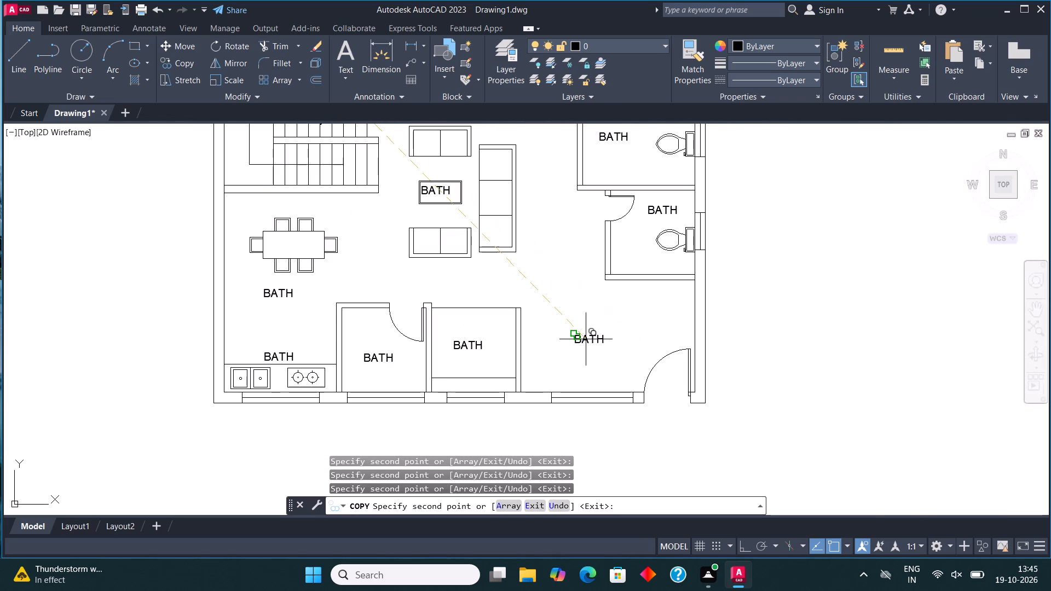
key(Escape)
Change the label above the kitchen counter to "KITCHEN".
scroll(256, 373, up, 3)
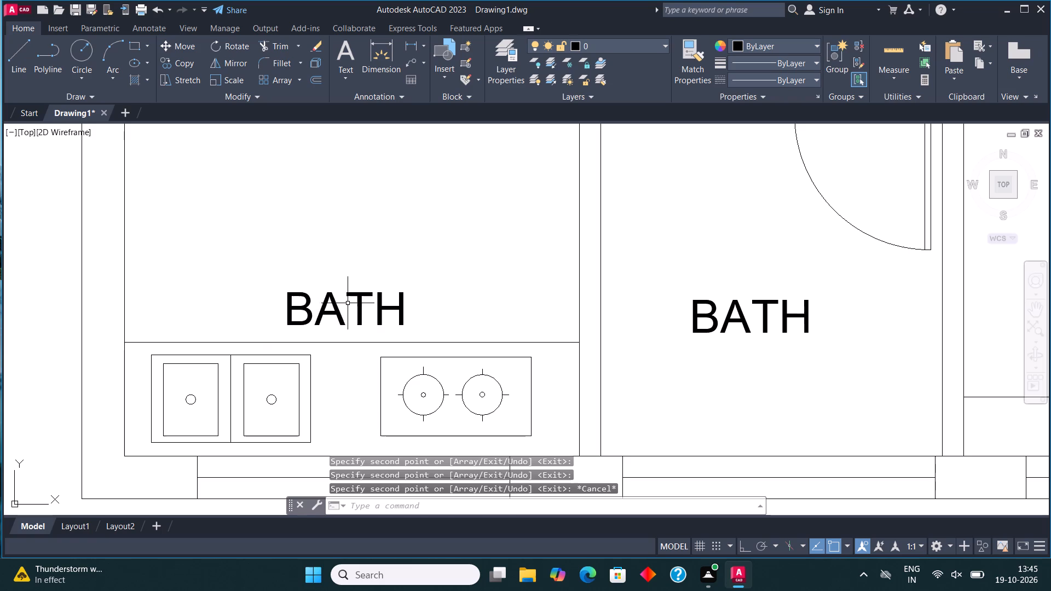
click(320, 304)
click(315, 330)
right_click(315, 321)
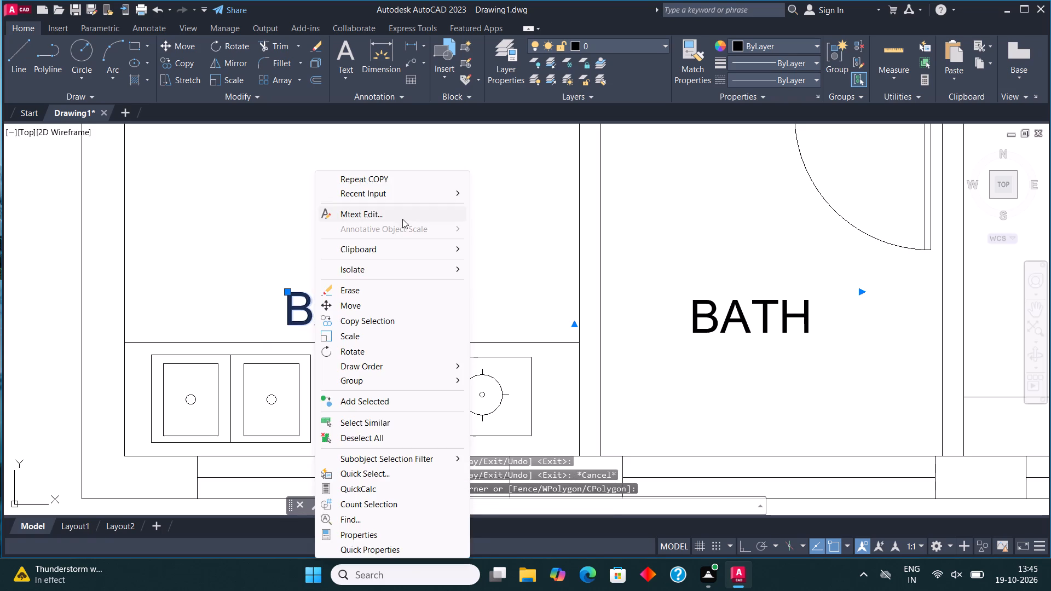
click(402, 217)
drag(410, 322, 411, 331)
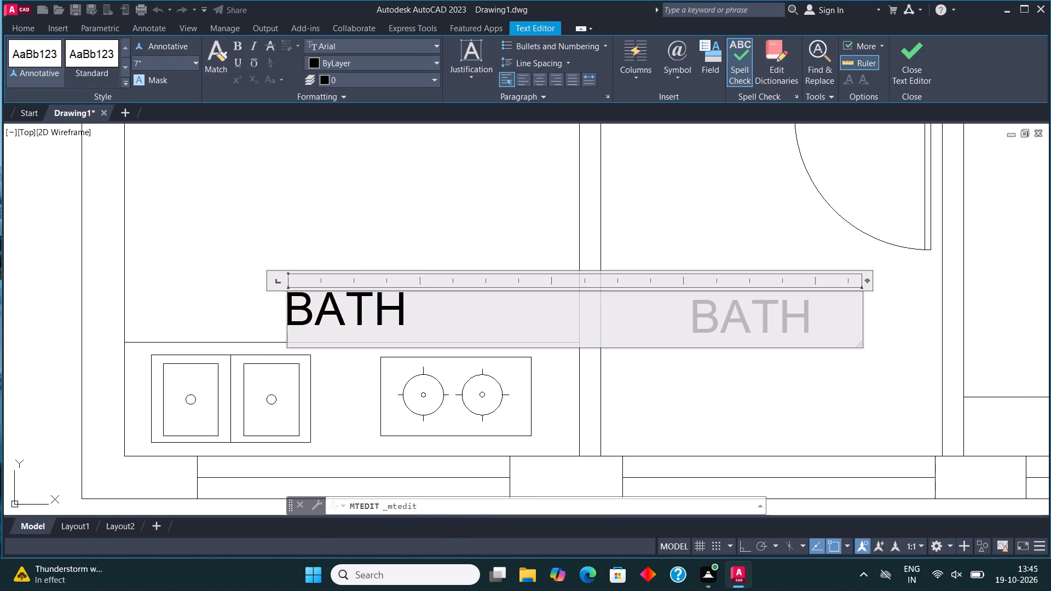
key(BackSpace)
key(BackSpace)
key(BackSpace)
key(BackSpace)
key(BackSpace)
key(BackSpace)
key(BackSpace)
key(BackSpace)
key(BackSpace)
key(BackSpace)
key(BackSpace)
key(BackSpace)
key(BackSpace)
key(BackSpace)
key(BackSpace)
key(BackSpace)
key(BackSpace)
key(BackSpace)
key(BackSpace)
key(BackSpace)
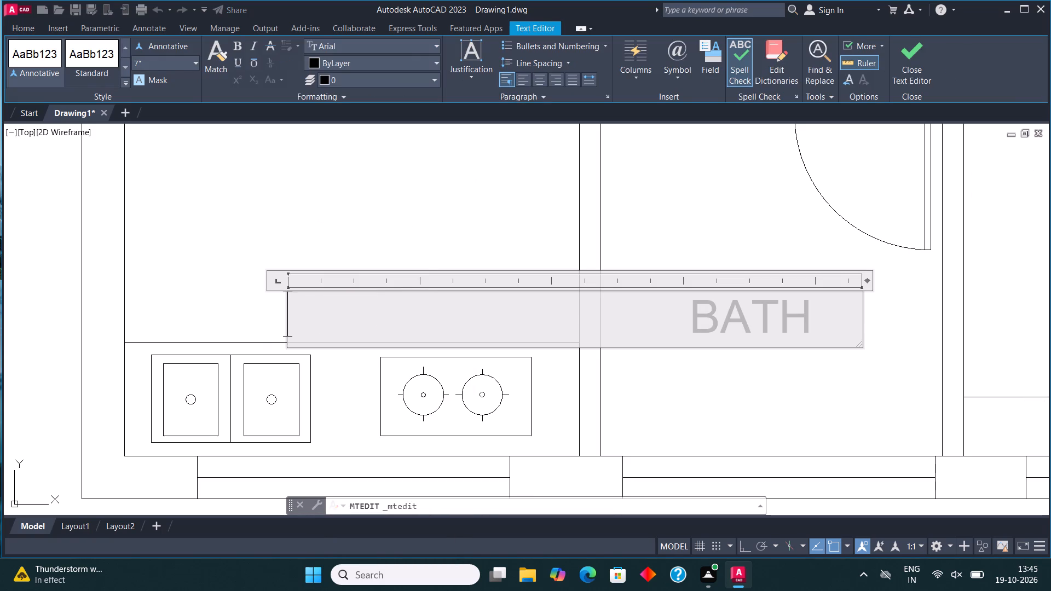
text(KITCHEN)
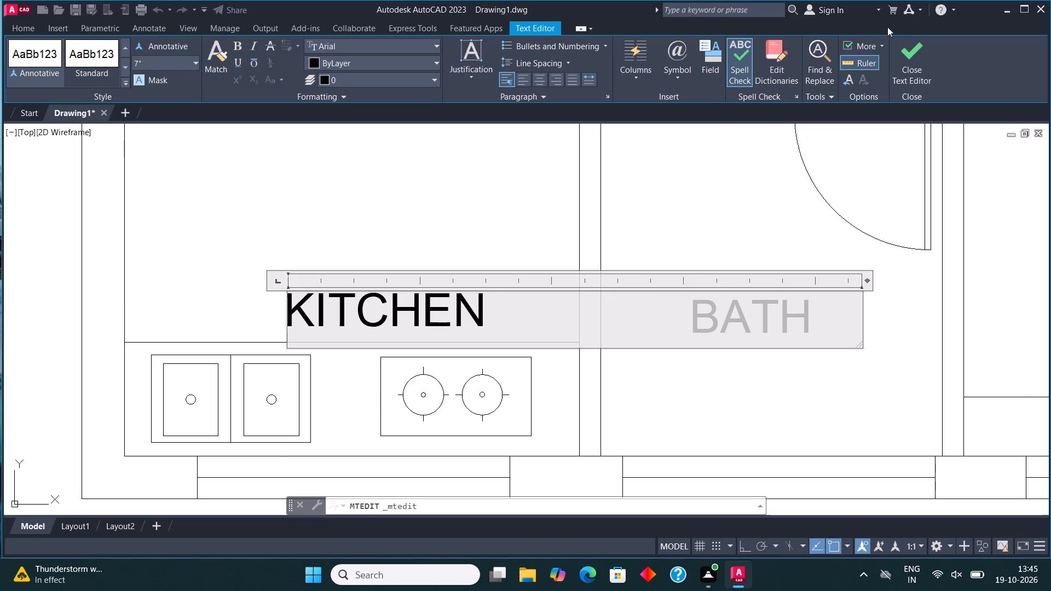
click(902, 67)
scroll(386, 358, down, 2)
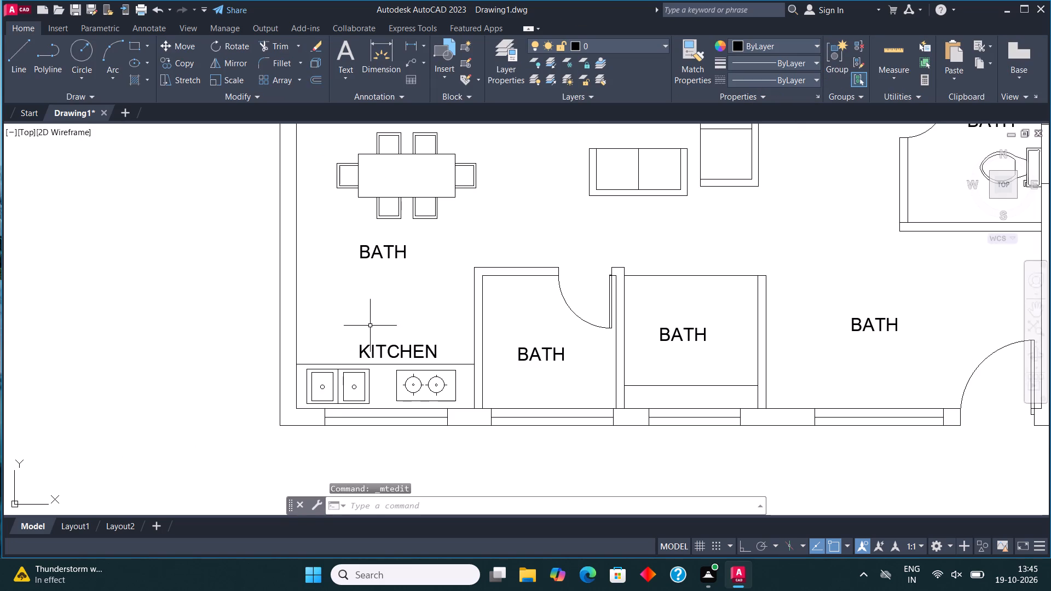
Move the KITCHEN label slightly up and away from the kitchen counter.
click(395, 351)
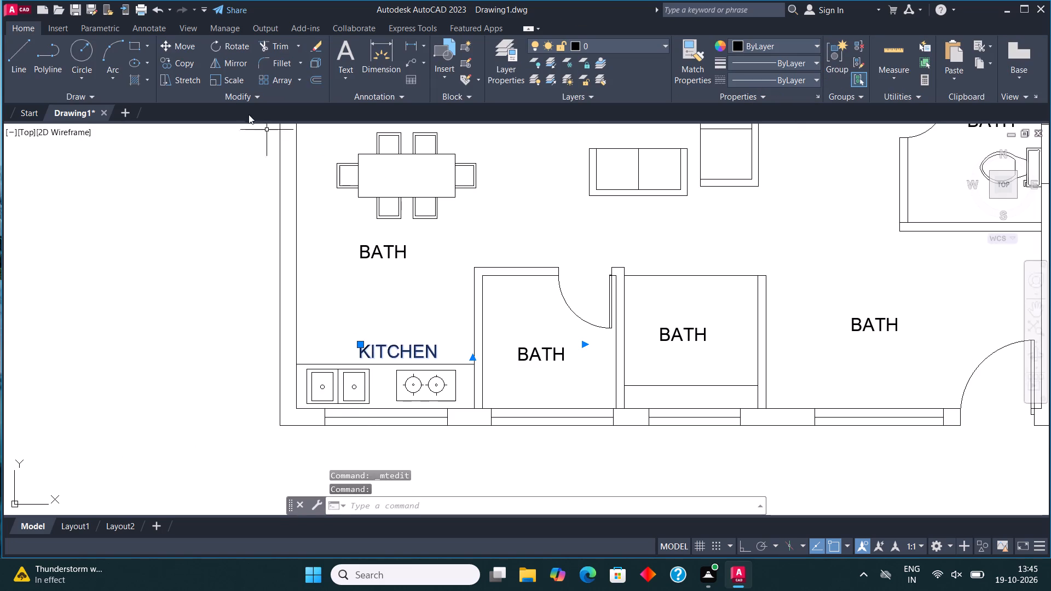
click(185, 42)
click(387, 347)
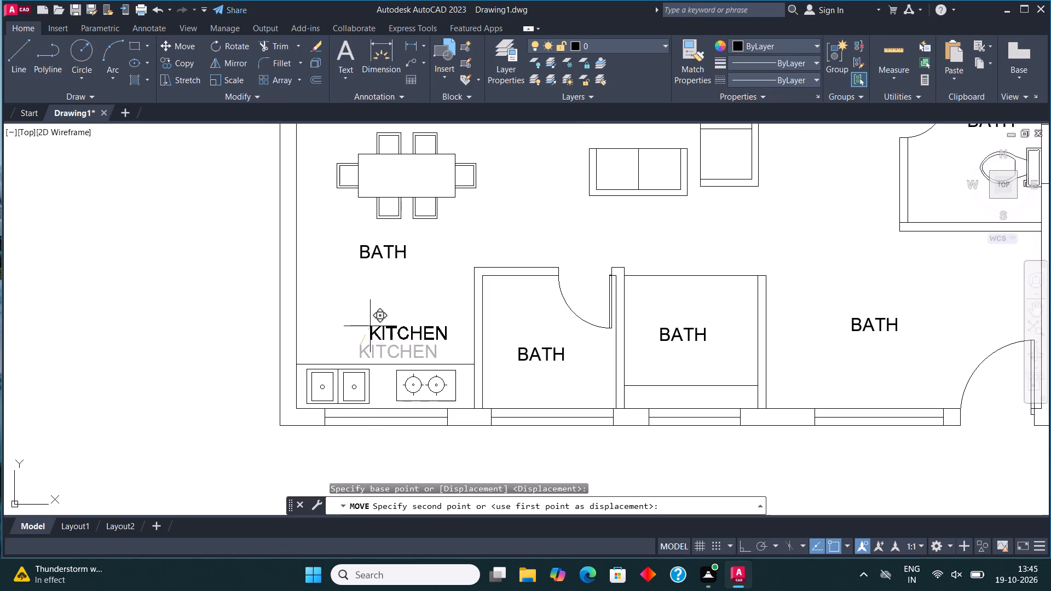
click(352, 320)
Change the BATH label in the small room beside the kitchen to "STORE".
click(533, 355)
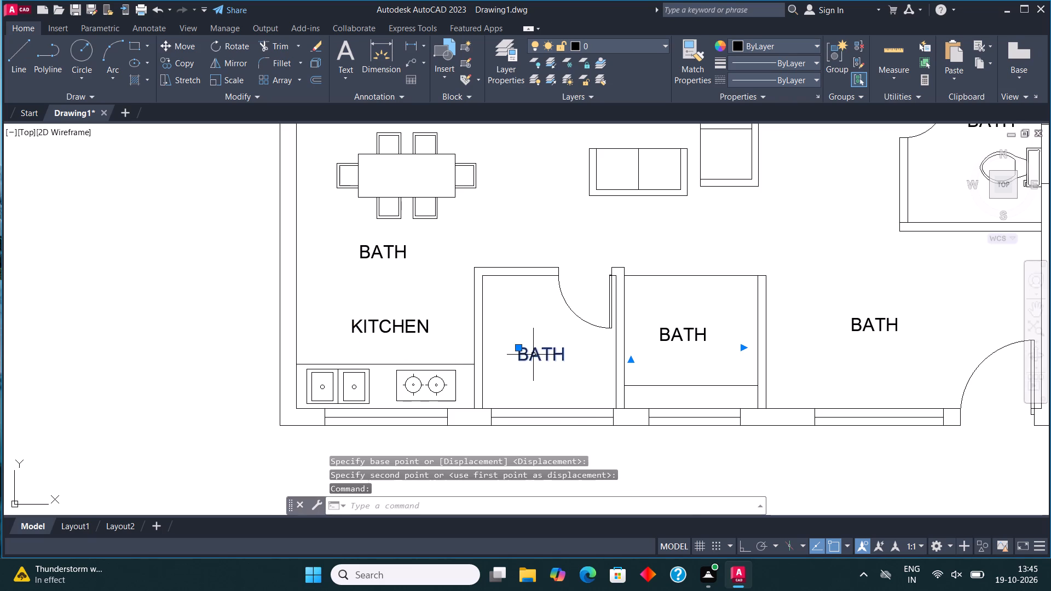
right_click(533, 355)
click(593, 215)
click(577, 355)
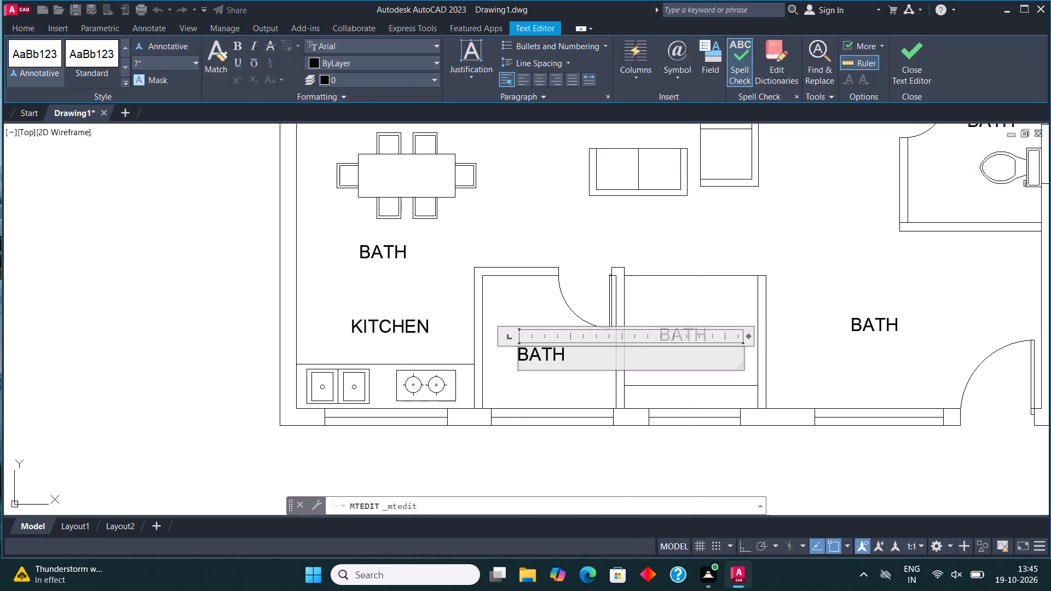
key(BackSpace)
key(BackSpace)
key(BackSpace)
key(BackSpace)
key(BackSpace)
key(BackSpace)
key(BackSpace)
key(BackSpace)
key(BackSpace)
key(BackSpace)
key(BackSpace)
key(BackSpace)
key(BackSpace)
key(BackSpace)
text(STORE)
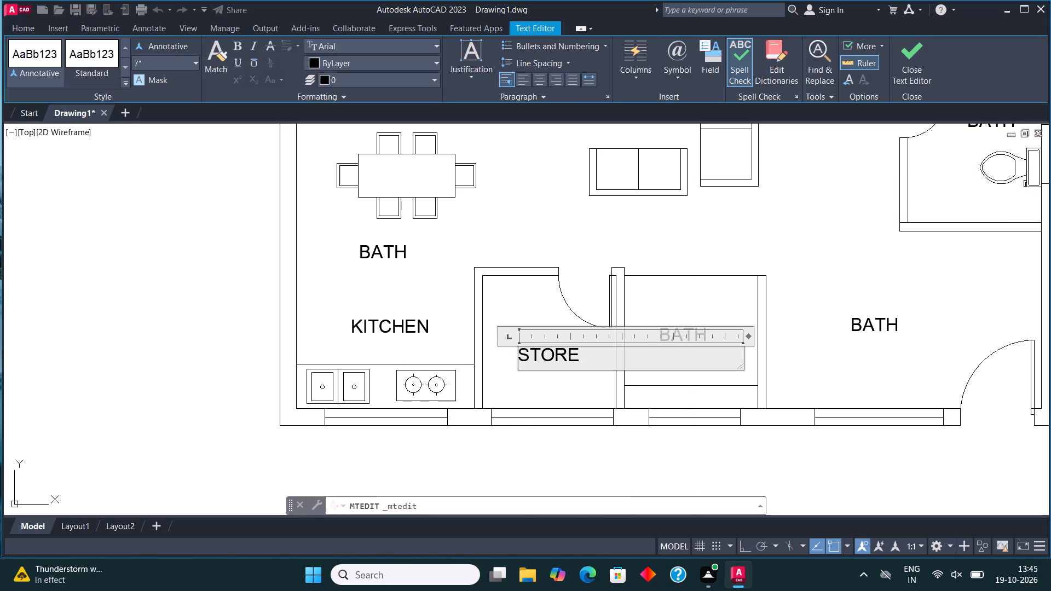
click(897, 55)
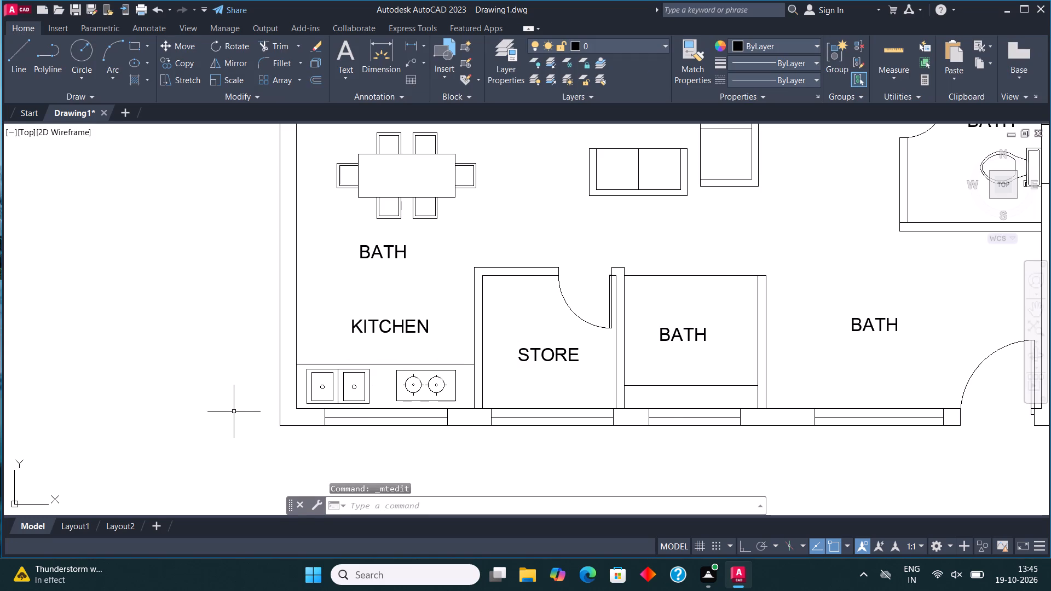
Change the BATH label in the small room next to the store to "PUJA".
scroll(236, 424, down, 1)
scroll(509, 379, up, 2)
click(503, 361)
right_click(503, 360)
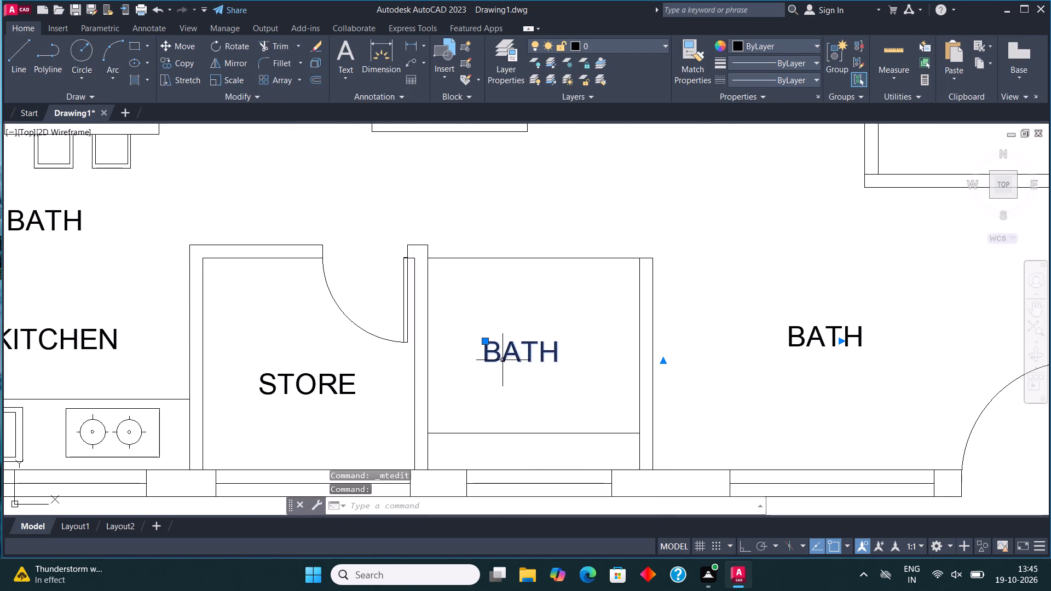
click(567, 217)
click(573, 346)
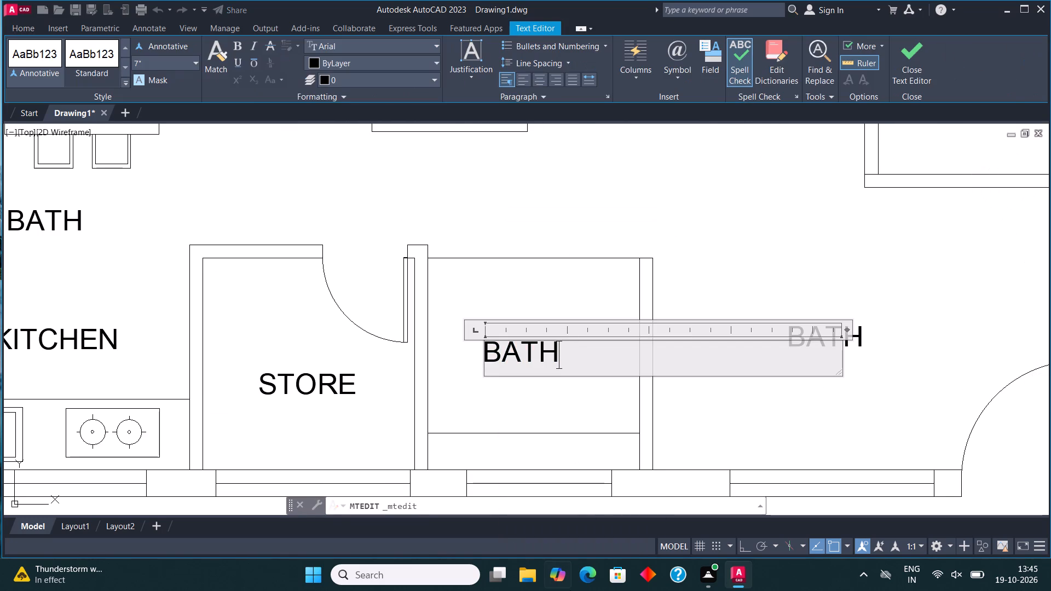
key(BackSpace)
key(BackSpace)
key(BackSpace)
key(BackSpace)
key(BackSpace)
key(BackSpace)
key(BackSpace)
key(BackSpace)
key(BackSpace)
key(BackSpace)
key(BackSpace)
key(BackSpace)
key(BackSpace)
text(PUJA)
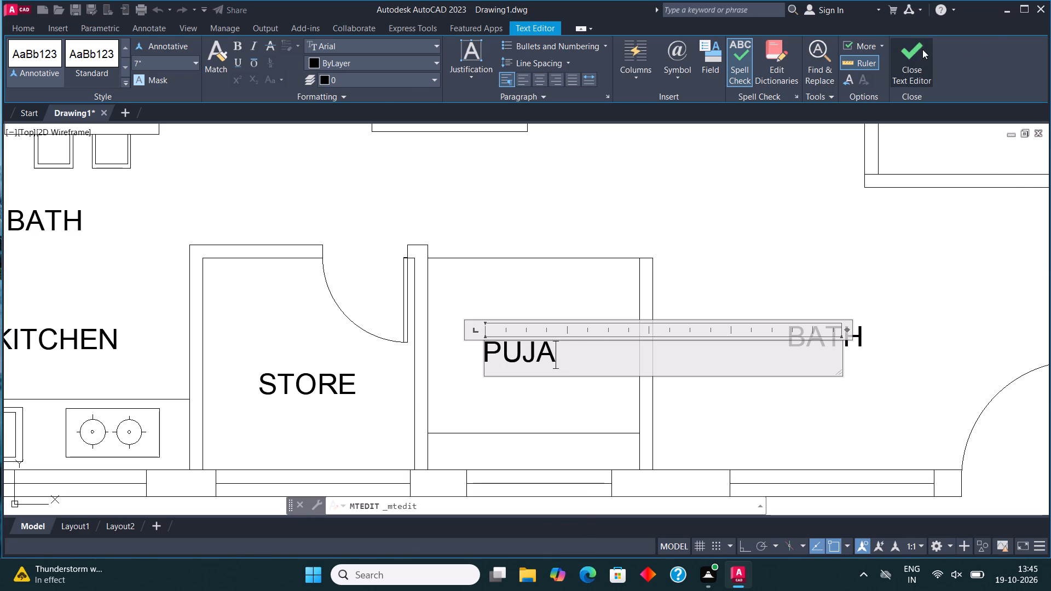
click(921, 51)
Change the BATH label in the open area beside the entrance door to "ENTRANCE".
scroll(85, 417, down, 2)
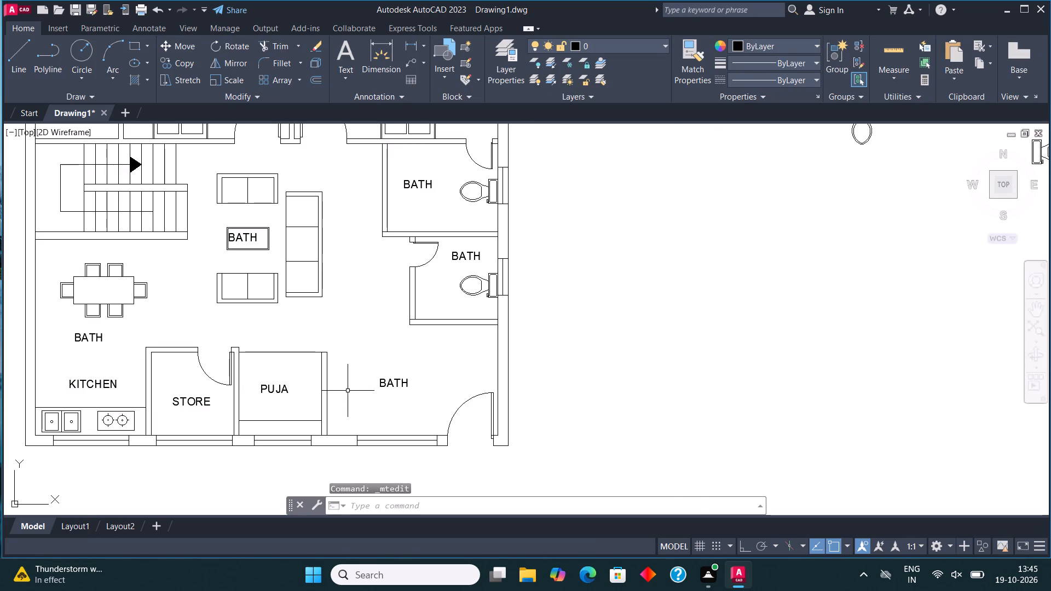
scroll(380, 393, up, 2)
click(383, 376)
right_click(383, 376)
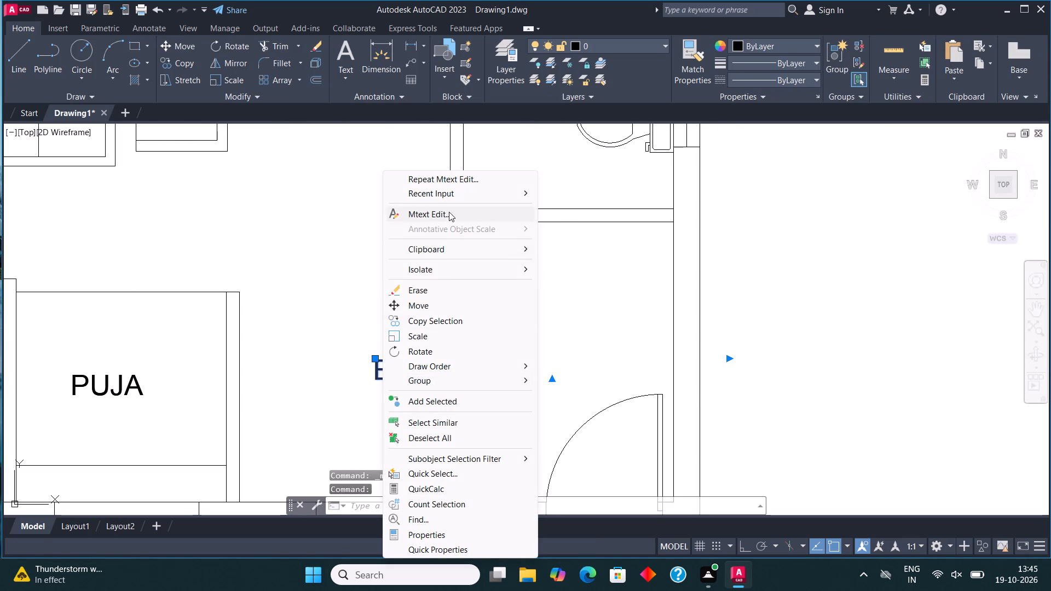
click(449, 212)
click(470, 364)
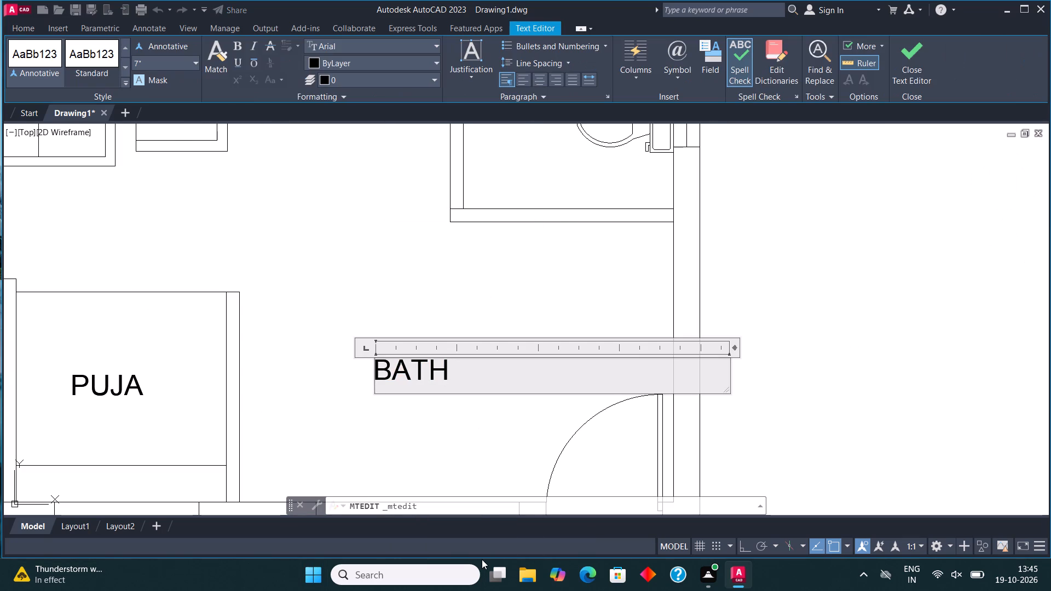
key(BackSpace)
key(BackSpace)
key(BackSpace)
key(BackSpace)
key(BackSpace)
key(BackSpace)
key(BackSpace)
key(BackSpace)
key(BackSpace)
key(BackSpace)
key(BackSpace)
key(BackSpace)
text(ENTRANCE)
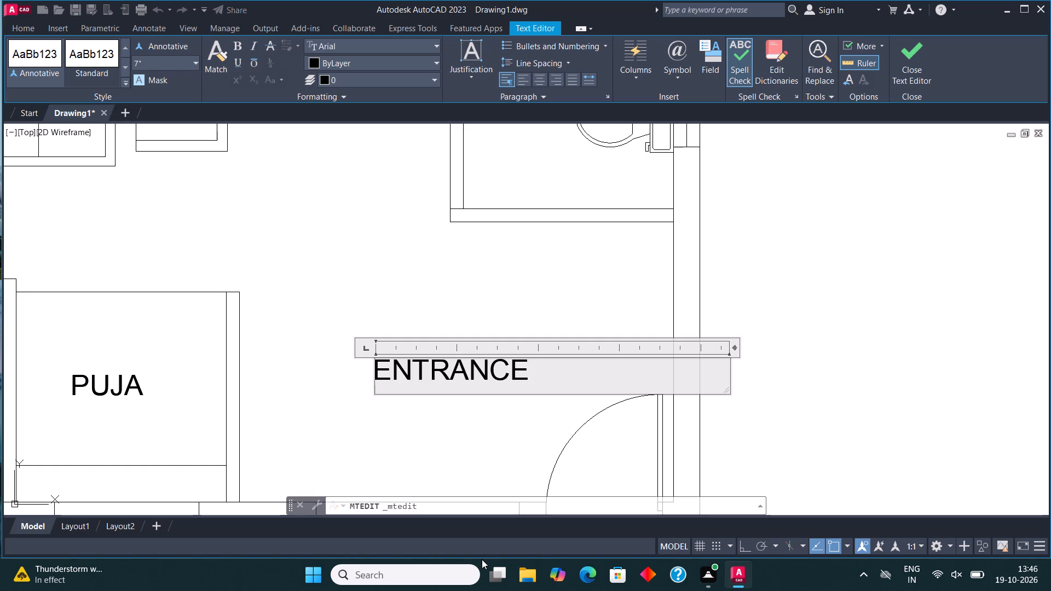
click(918, 57)
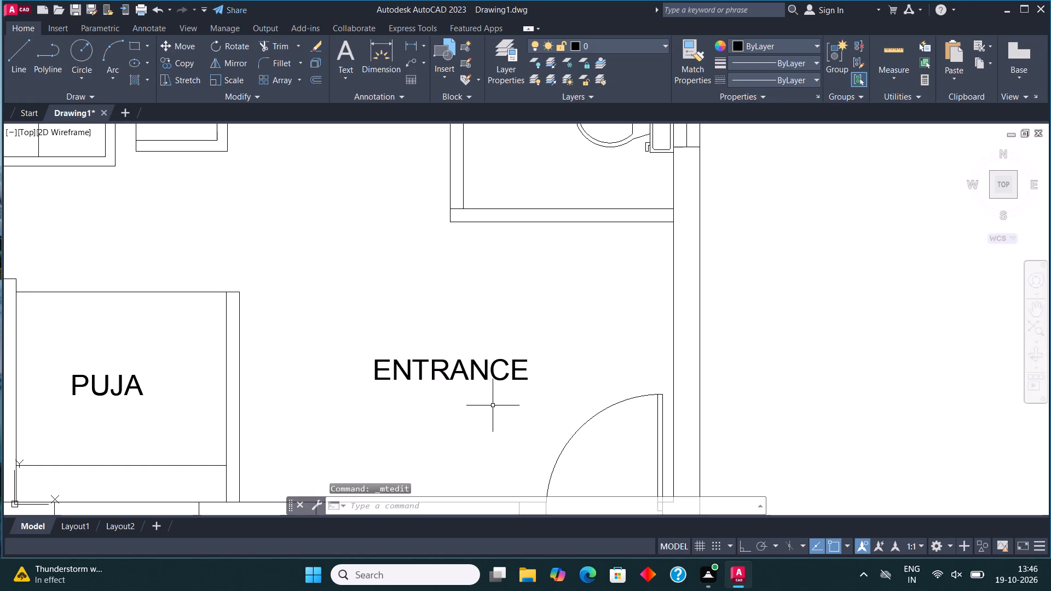
Change the BATH label on the coffee table between the sofas to "GREAT ROOM".
scroll(487, 409, down, 3)
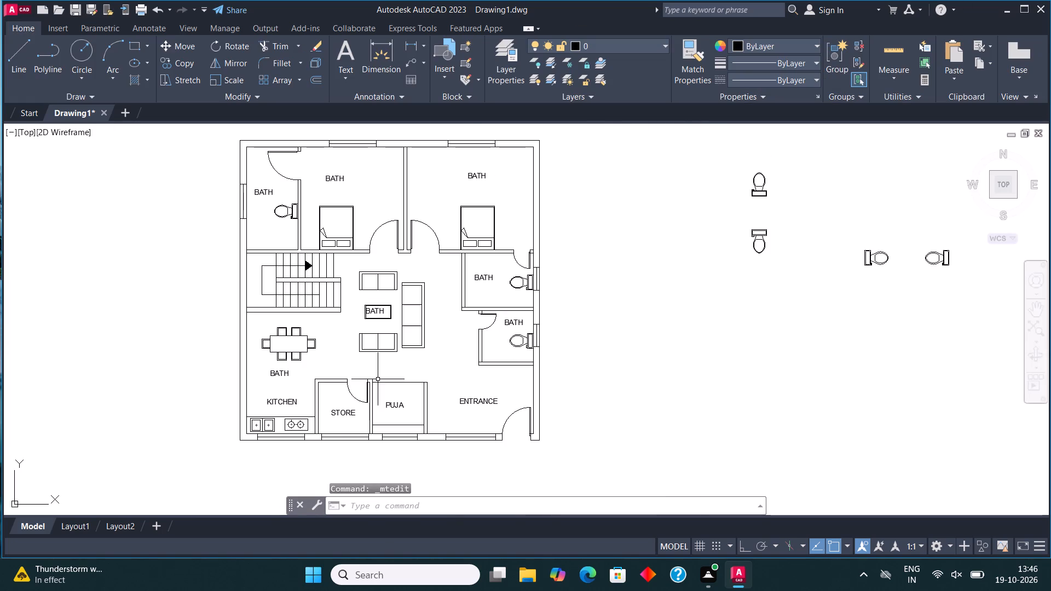
middle_drag(333, 373, 380, 379)
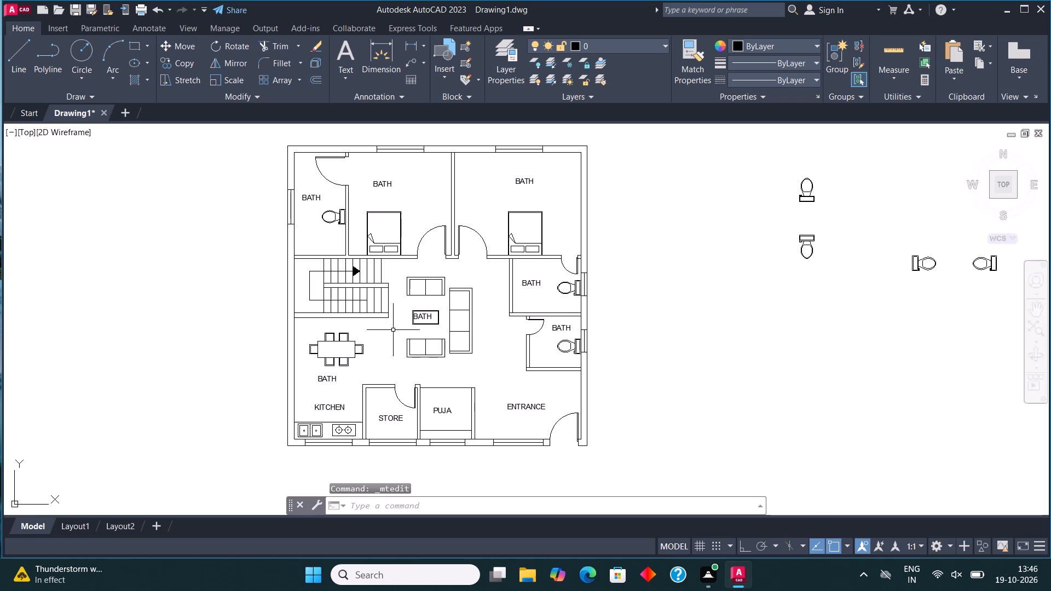
scroll(429, 311, up, 3)
click(406, 328)
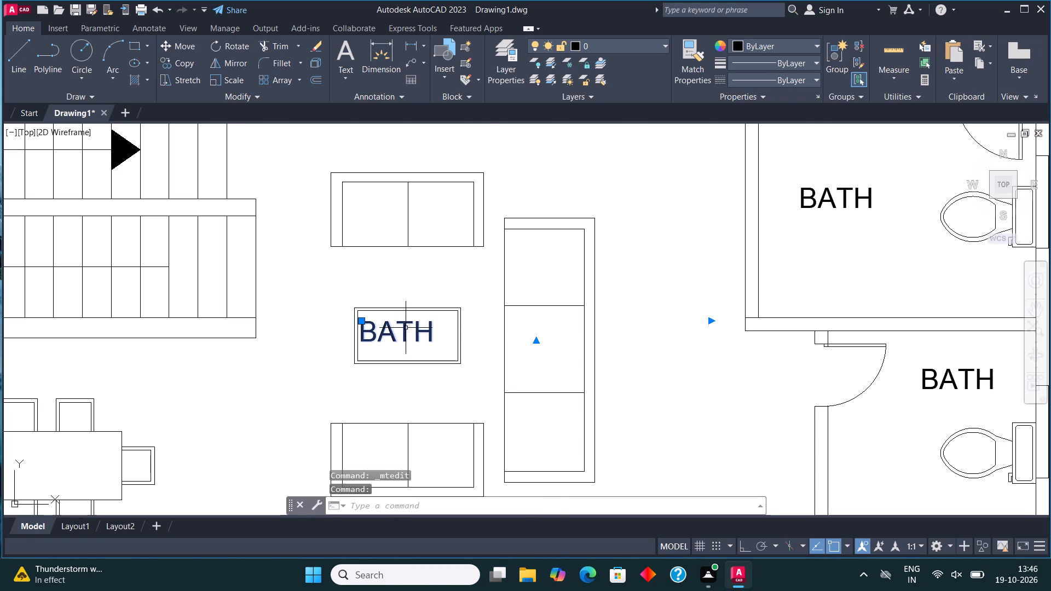
right_click(405, 328)
click(480, 216)
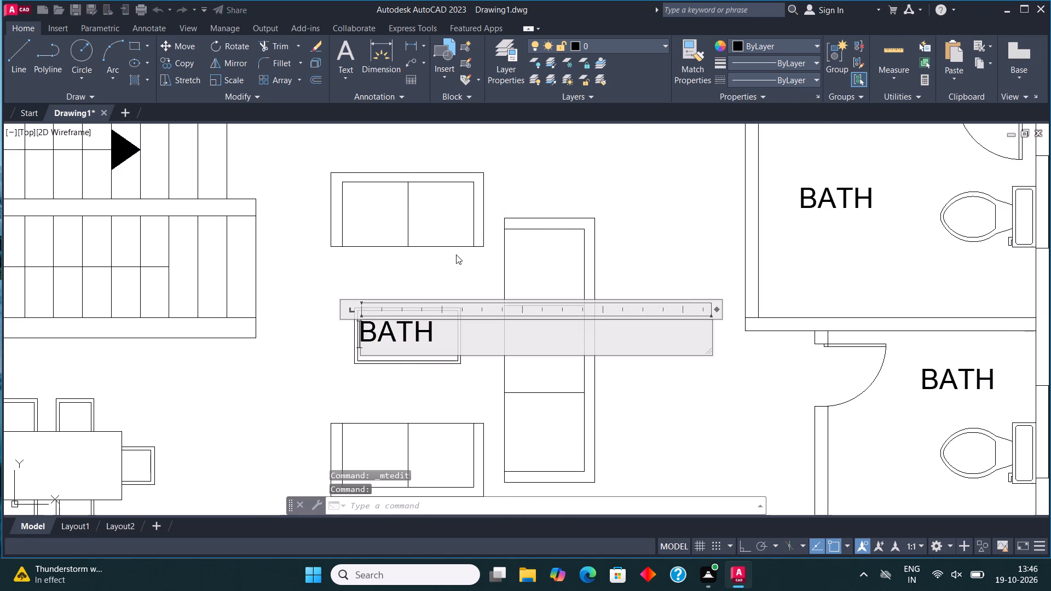
click(431, 355)
click(447, 337)
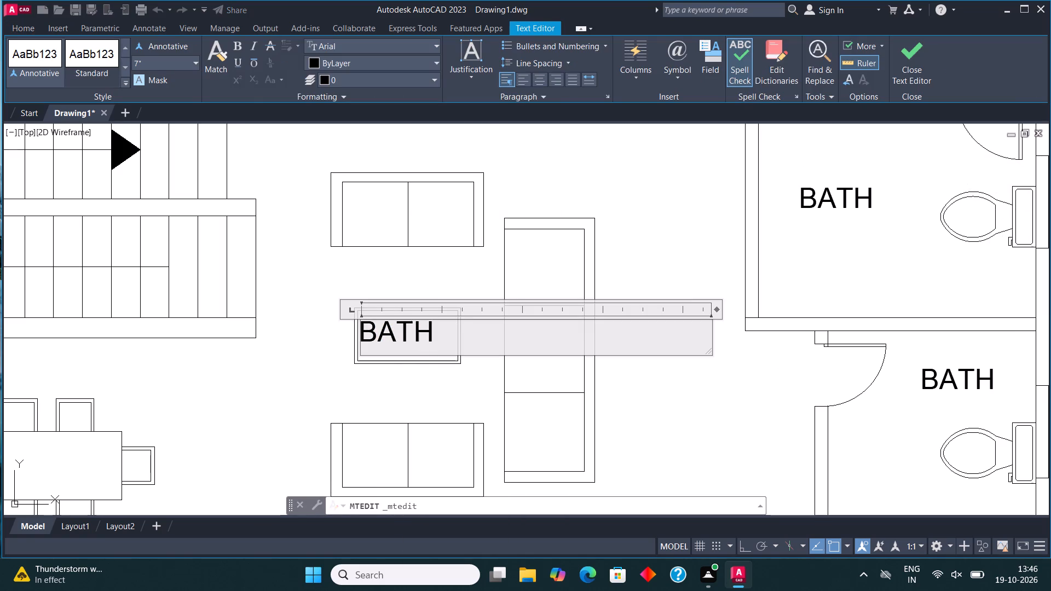
key(BackSpace)
key(BackSpace)
key(BackSpace)
key(BackSpace)
key(BackSpace)
key(BackSpace)
key(BackSpace)
key(BackSpace)
key(BackSpace)
key(BackSpace)
key(BackSpace)
key(g)
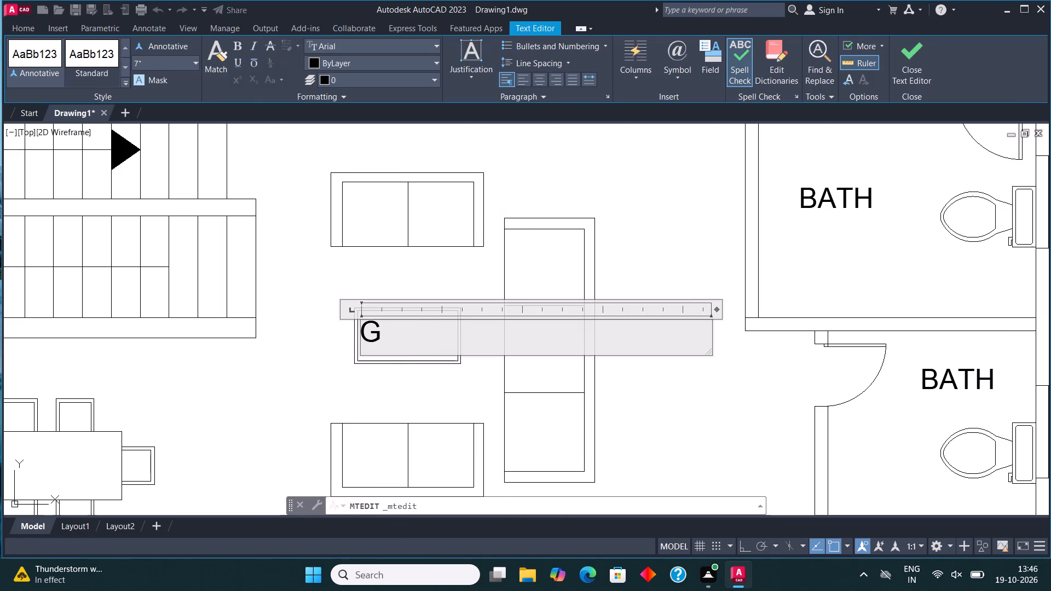
key(r)
text(EA)
text(T R)
text(OOM)
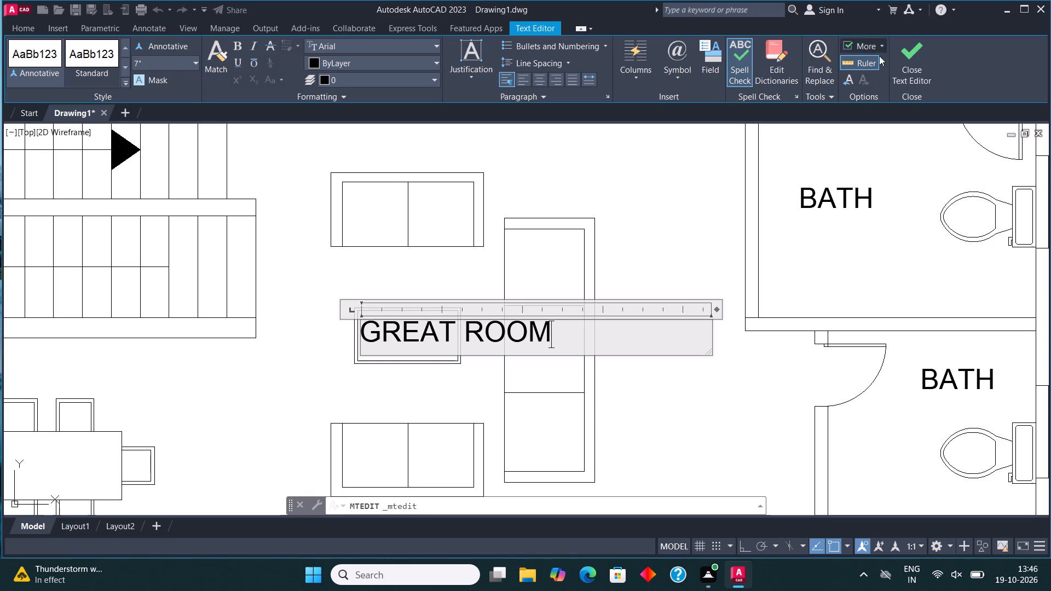
click(909, 50)
Change the BATH label below the dining table to "BREAKFAST".
scroll(712, 227, down, 2)
middle_drag(502, 368, 516, 302)
scroll(444, 315, up, 2)
click(438, 280)
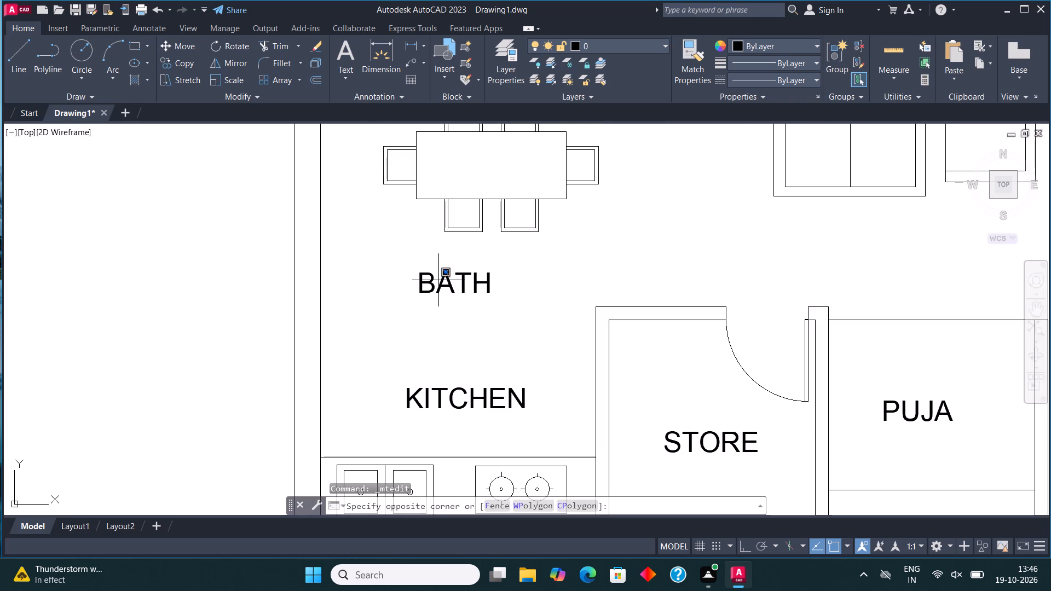
click(423, 294)
right_click(429, 292)
click(488, 210)
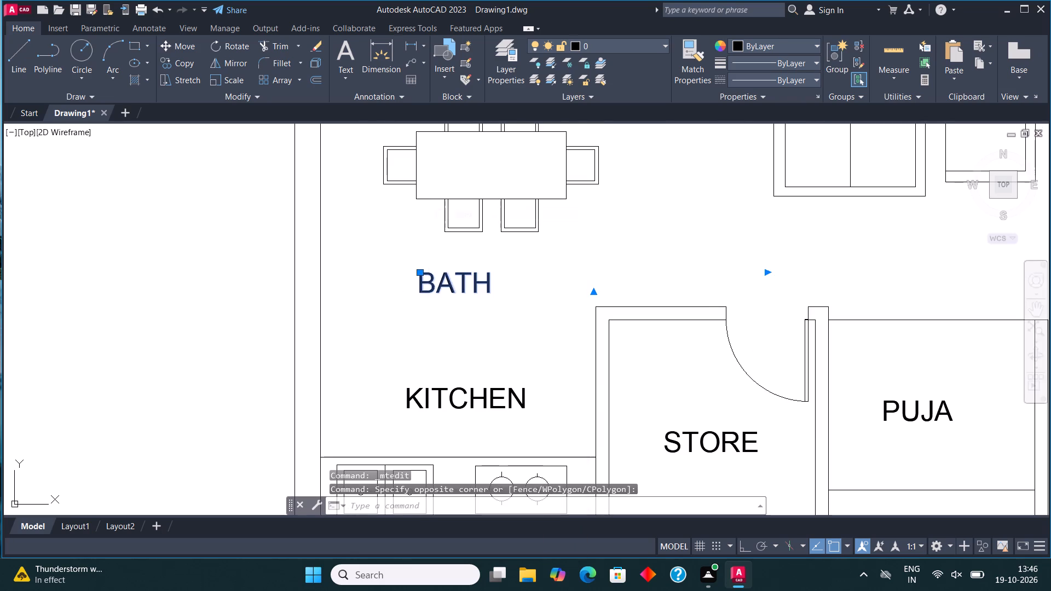
click(502, 291)
key(BackSpace)
key(BackSpace)
key(BackSpace)
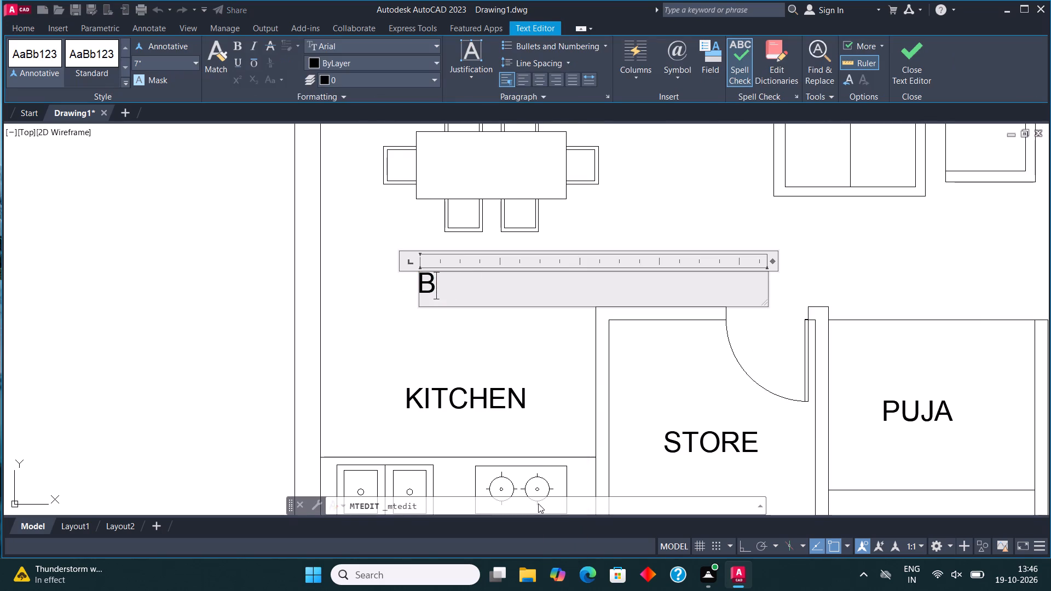
key(r)
key(e)
text(AK)
text(FAS)
key(t)
click(907, 52)
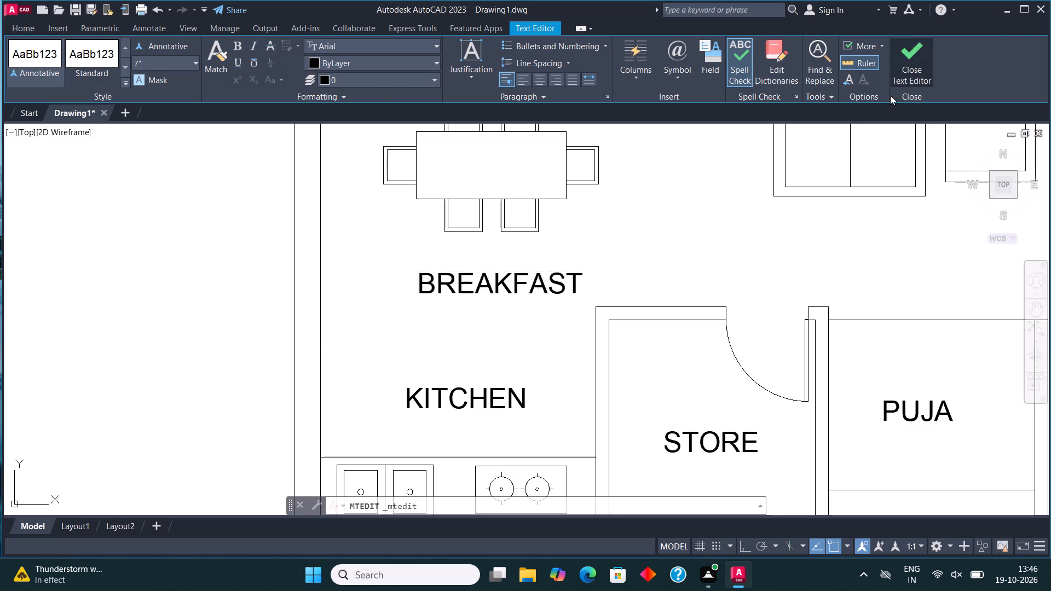
Change the BATH label in the upper middle bedroom, beside the attached toilet, to "MASTER BEDROOM".
scroll(374, 389, down, 2)
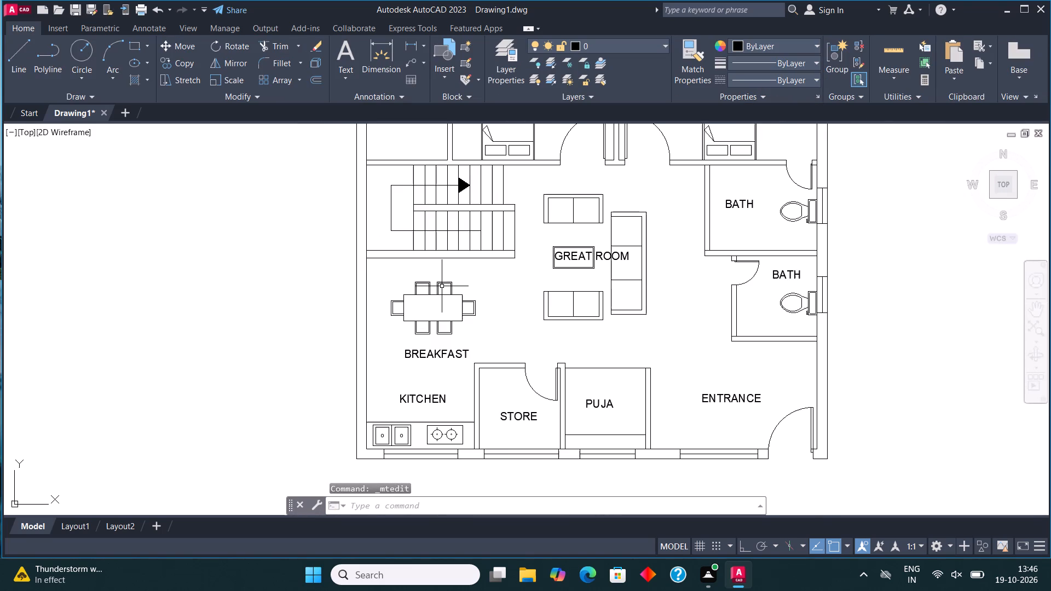
middle_drag(442, 285, 448, 410)
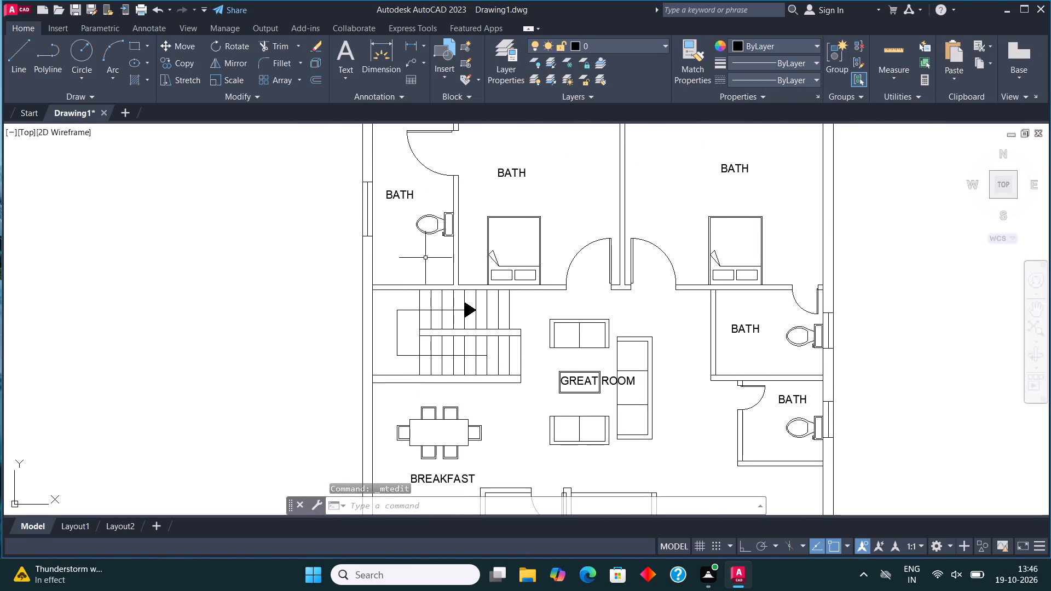
scroll(378, 339, down, 1)
scroll(461, 221, up, 3)
click(463, 274)
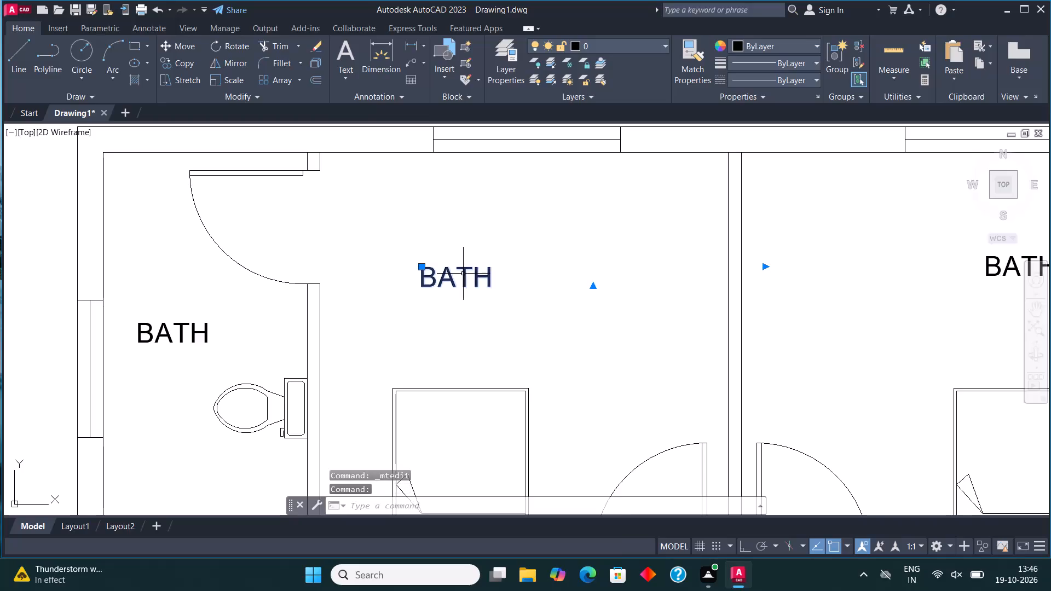
right_click(465, 275)
click(541, 211)
drag(507, 286, 511, 292)
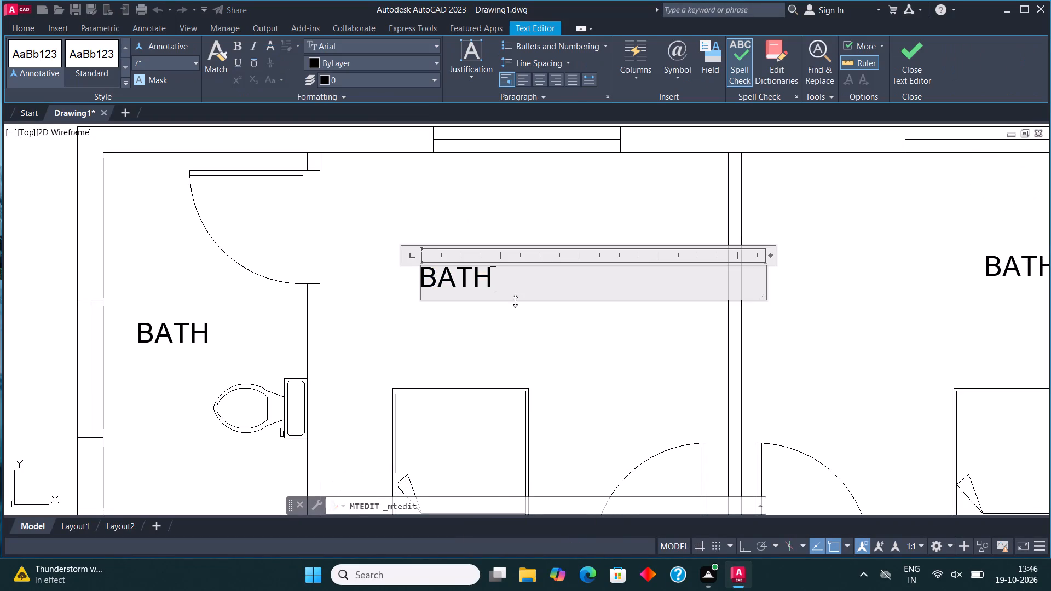
key(BackSpace)
key(BackSpace)
key(BackSpace)
key(BackSpace)
key(BackSpace)
key(BackSpace)
key(BackSpace)
key(BackSpace)
key(BackSpace)
key(BackSpace)
key(BackSpace)
text(MASTER)
key(space)
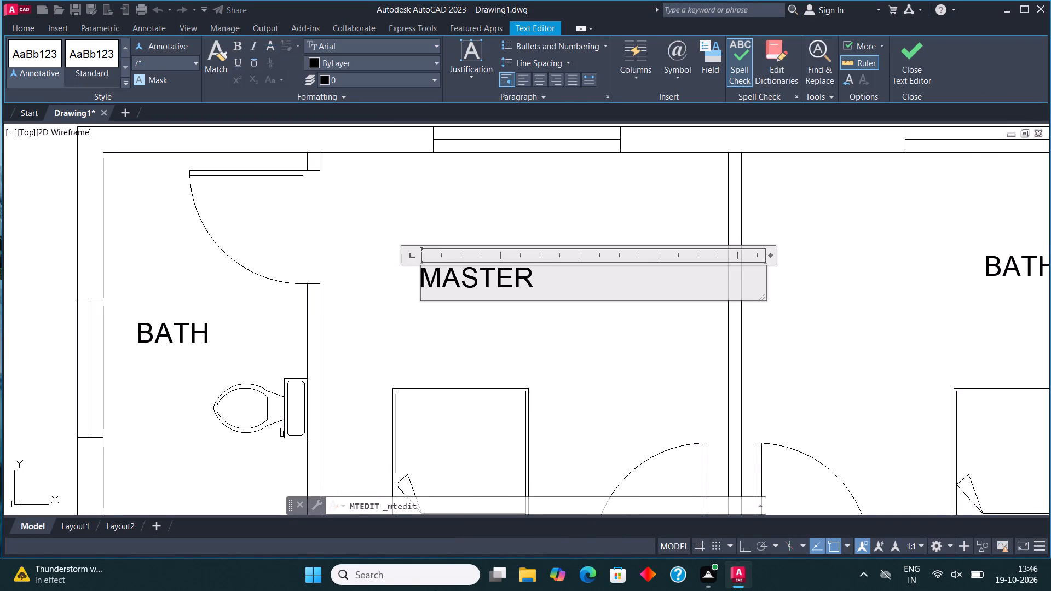
text(BEDROOM)
click(906, 69)
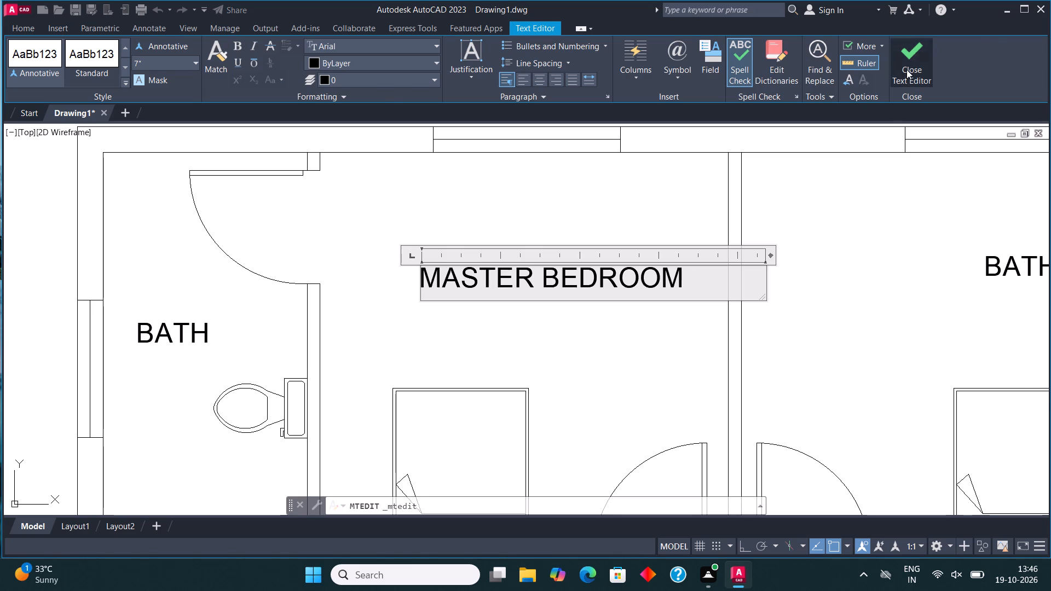
Change the BATH label in the upper bedroom beyond MASTER BEDROOM to "KIDS BEDROOM".
scroll(421, 404, down, 2)
scroll(672, 331, up, 2)
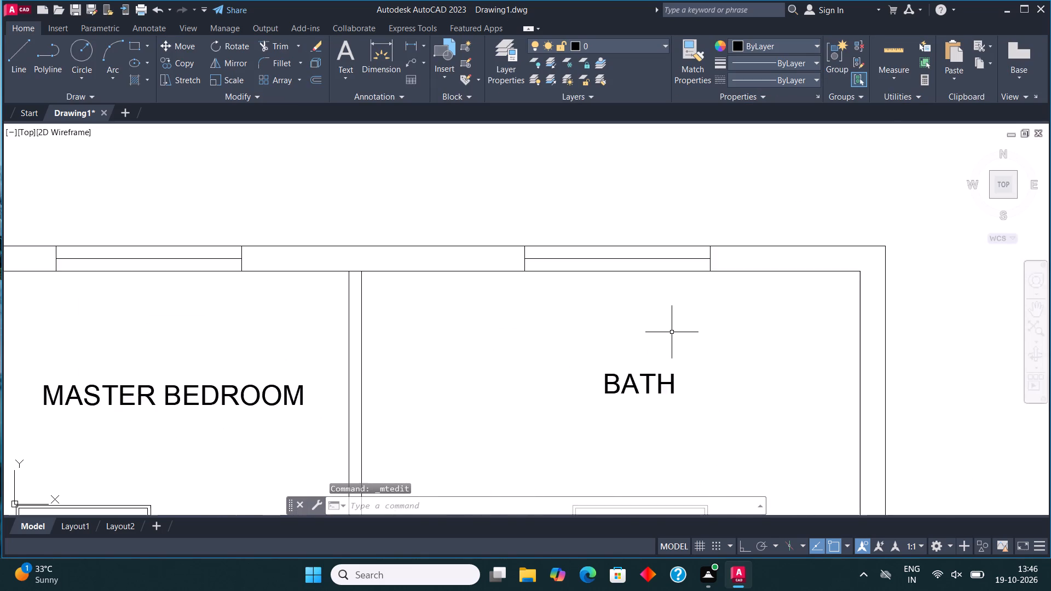
middle_drag(627, 319, 408, 271)
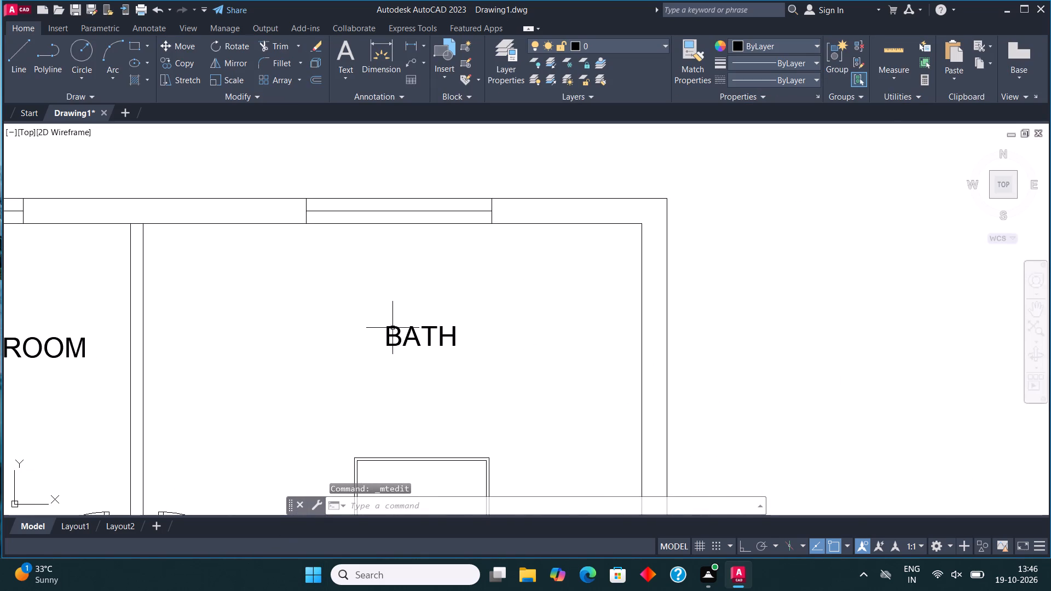
click(392, 326)
right_click(394, 331)
drag(475, 210, 476, 218)
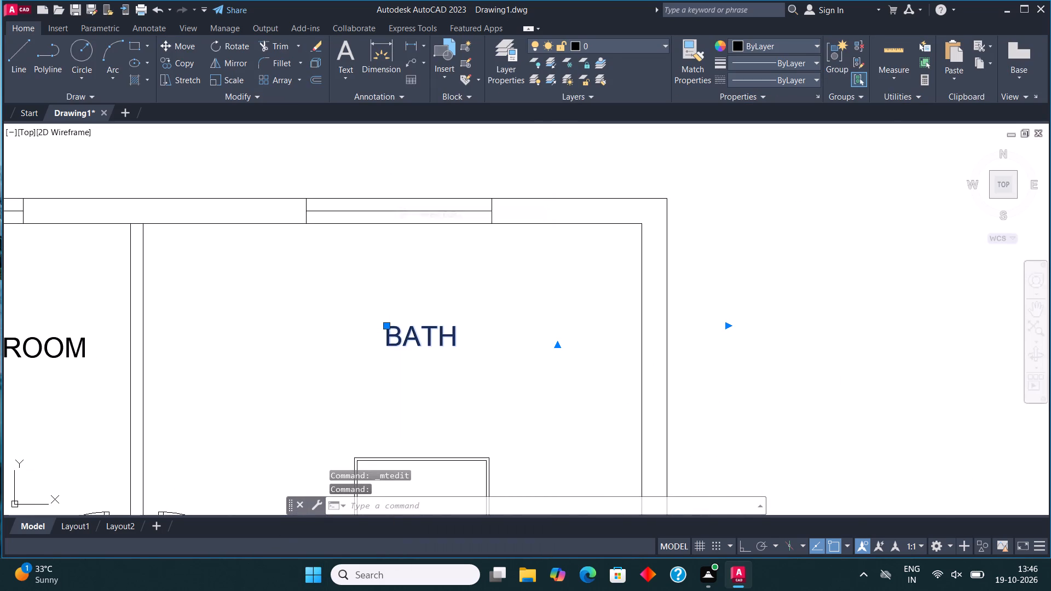
drag(463, 343, 469, 355)
key(BackSpace)
key(BackSpace)
key(BackSpace)
key(BackSpace)
key(BackSpace)
key(BackSpace)
key(BackSpace)
key(BackSpace)
key(BackSpace)
key(BackSpace)
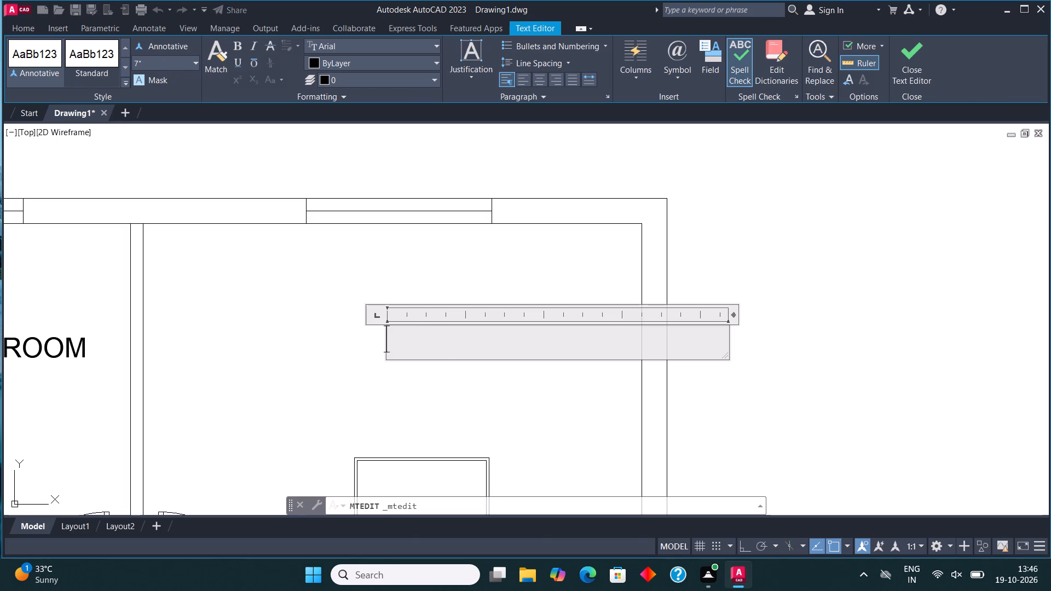
text(KIDS)
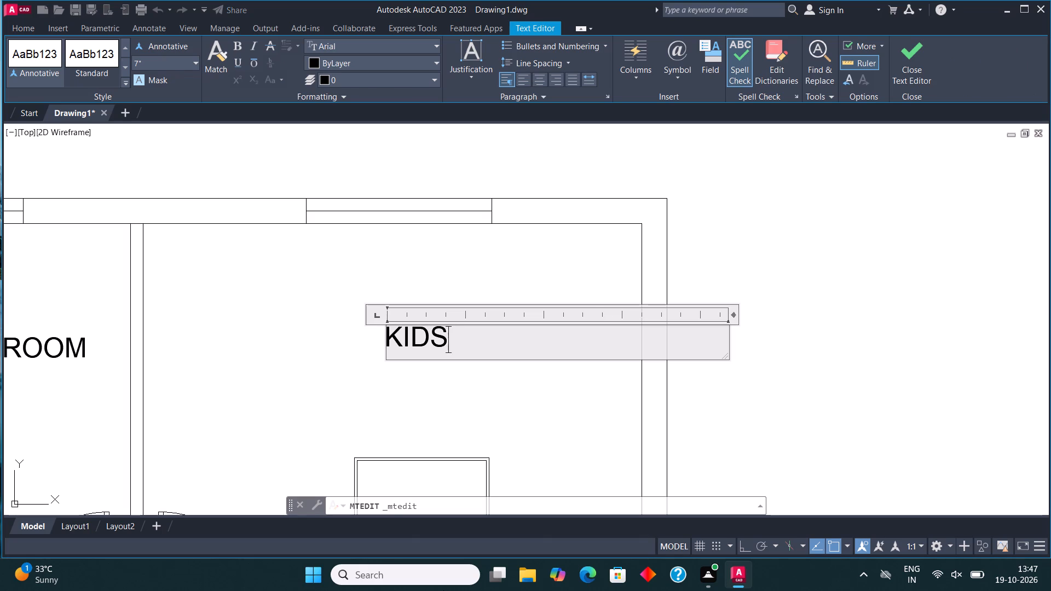
key(space)
text(BEDROOM)
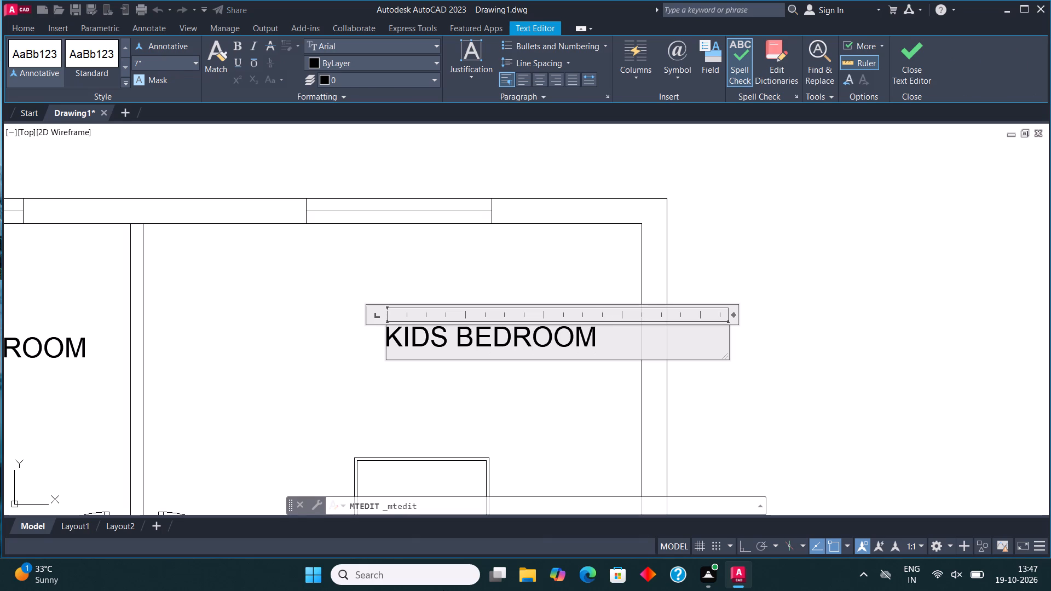
click(919, 55)
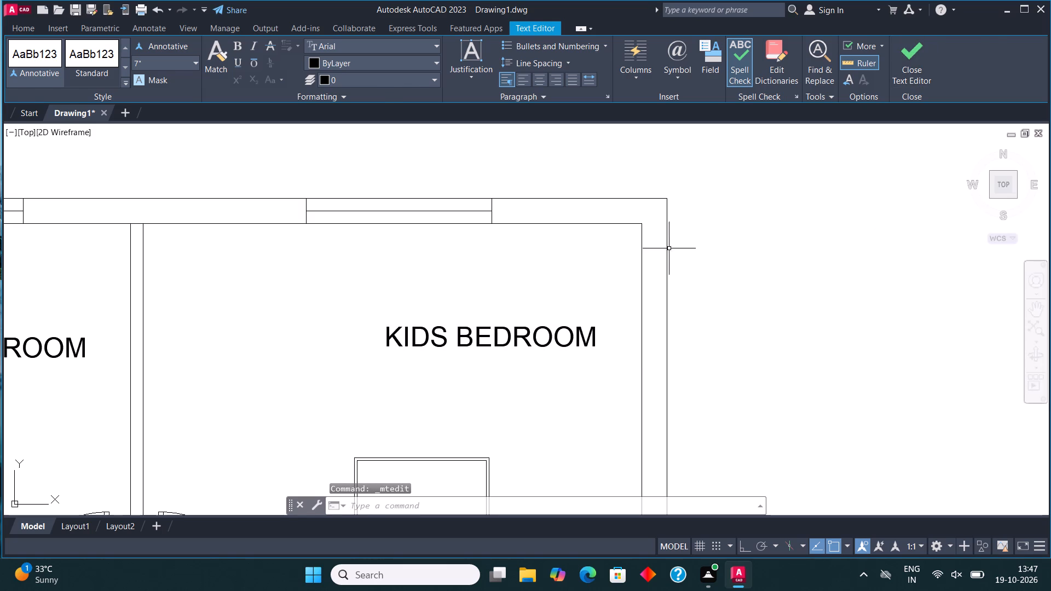
Move the KIDS BEDROOM label sideways towards the middle of its room, above the bed.
scroll(408, 448, down, 2)
scroll(439, 417, up, 2)
drag(440, 415, 432, 403)
click(386, 360)
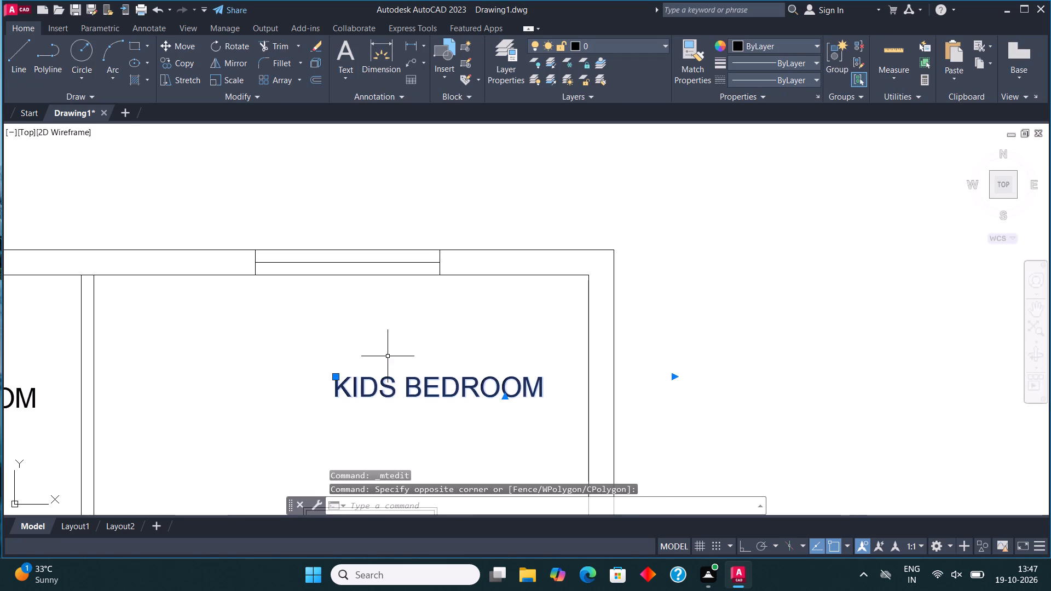
click(187, 45)
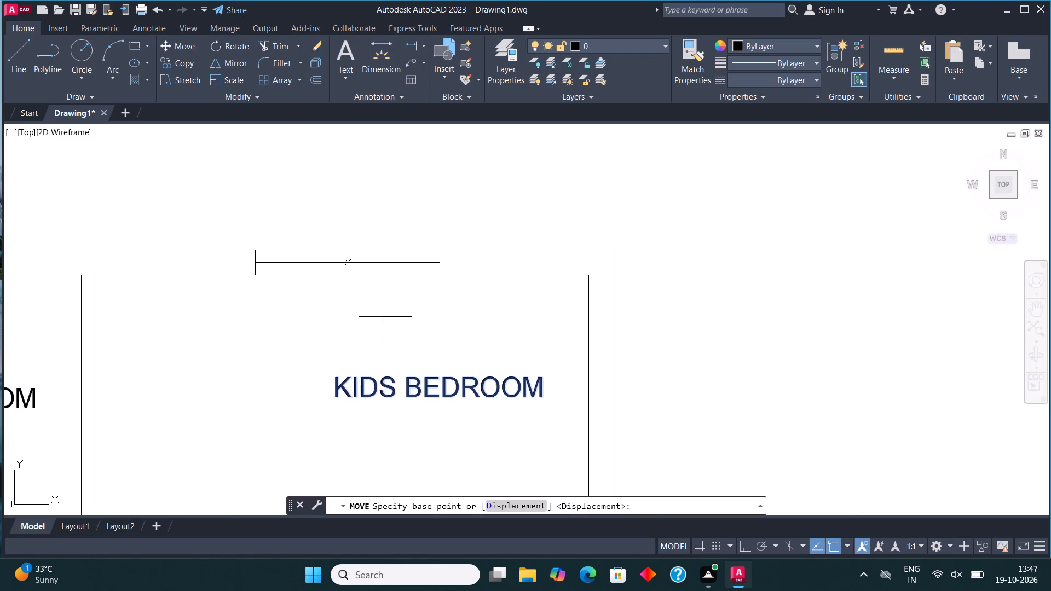
click(408, 391)
click(342, 394)
scroll(426, 296, down, 3)
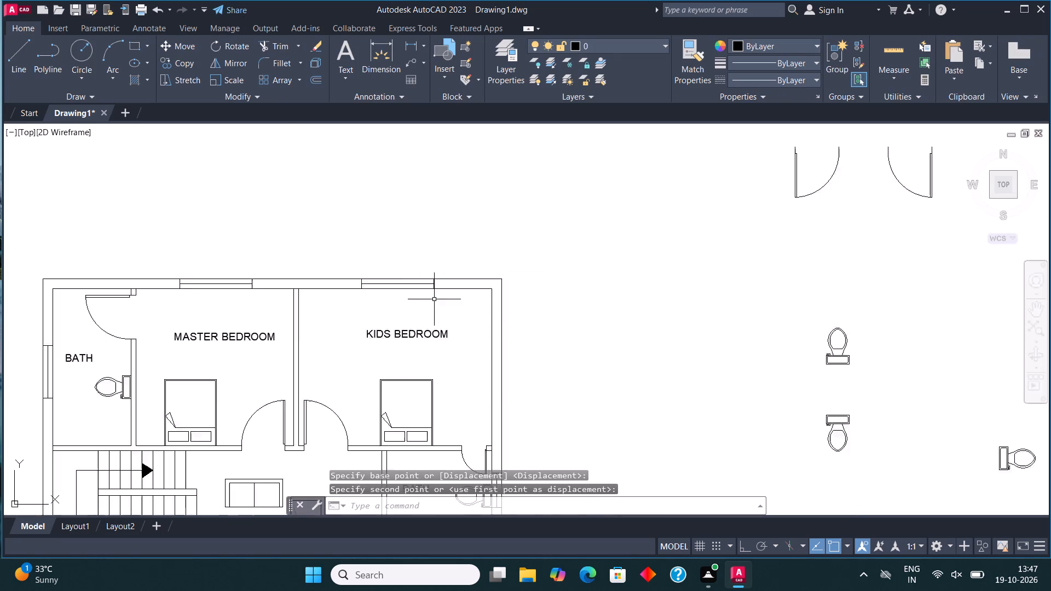
Move the KIDS BEDROOM label slightly down, level with the MASTER BEDROOM label.
middle_drag(255, 486, 265, 456)
scroll(477, 260, up, 3)
scroll(432, 315, down, 3)
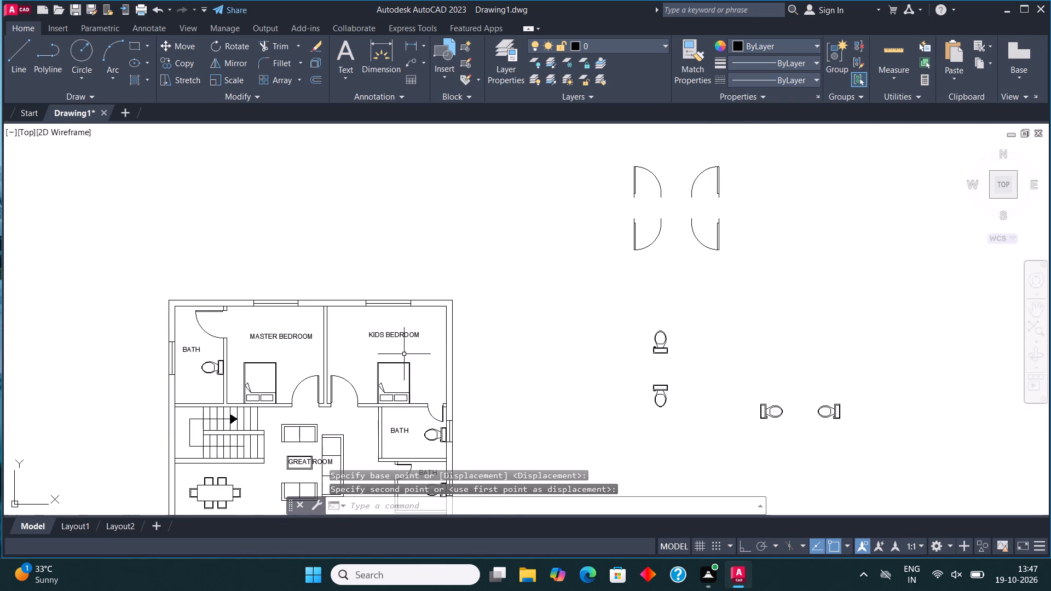
scroll(362, 318, up, 2)
click(425, 376)
click(384, 333)
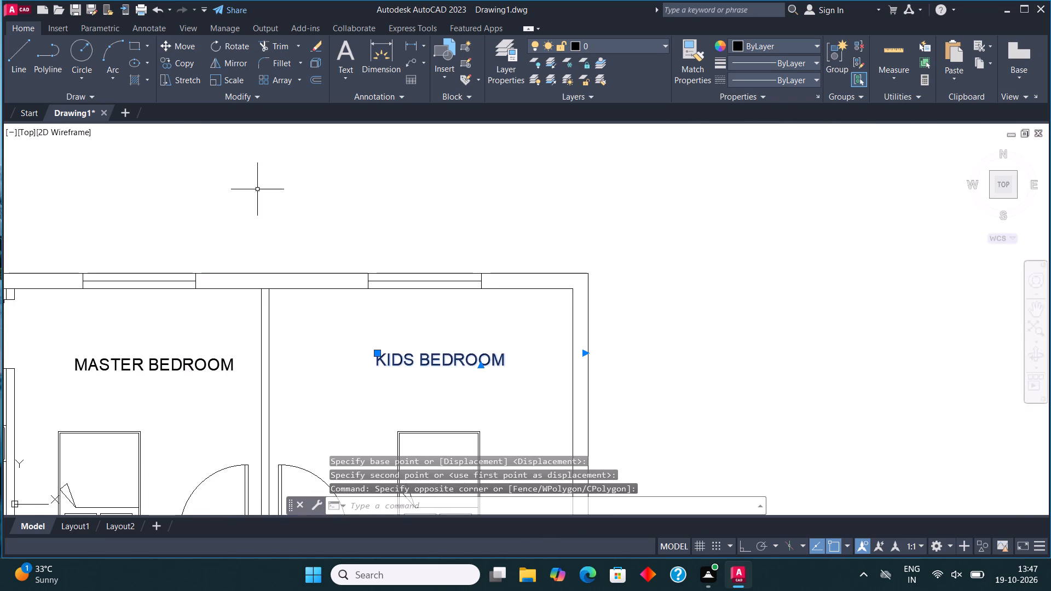
click(180, 42)
scroll(418, 363, up, 3)
click(417, 360)
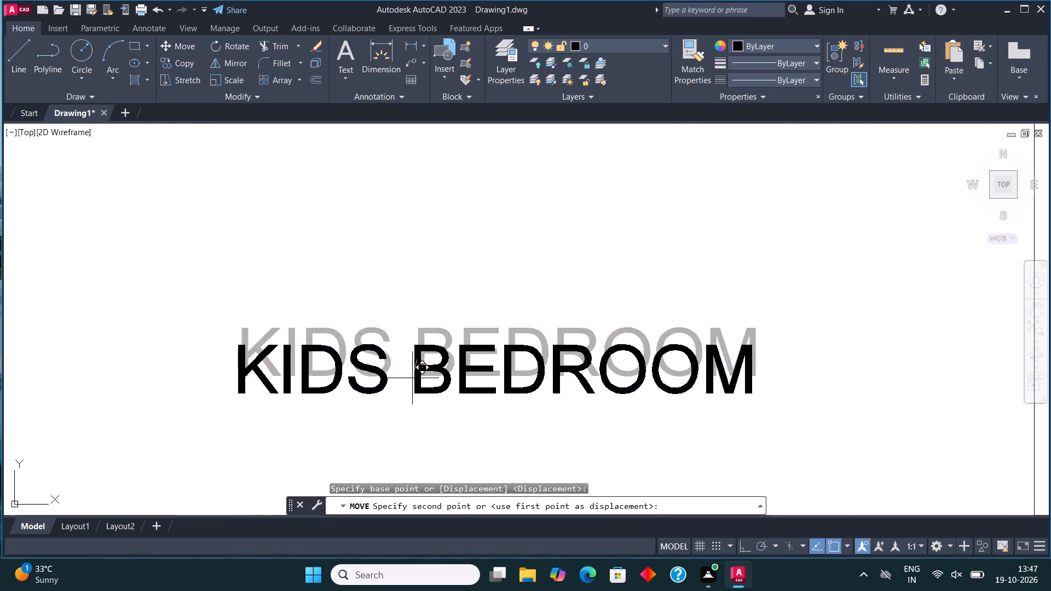
click(411, 379)
scroll(408, 317, down, 3)
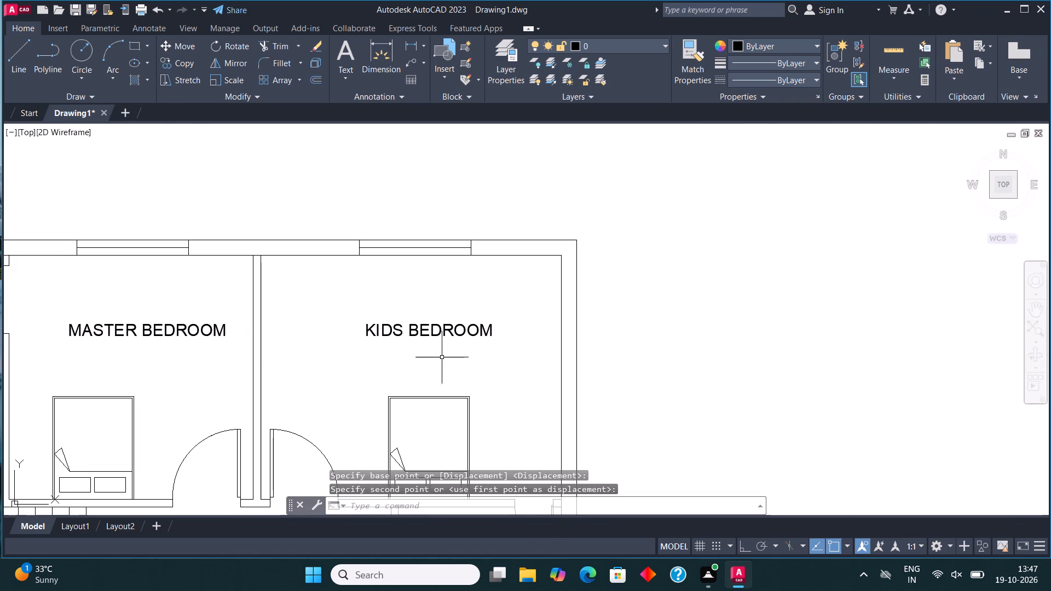
Delete all the spare door and toilet symbols lying outside the floor plan.
scroll(487, 329, down, 1)
middle_drag(412, 379, 436, 285)
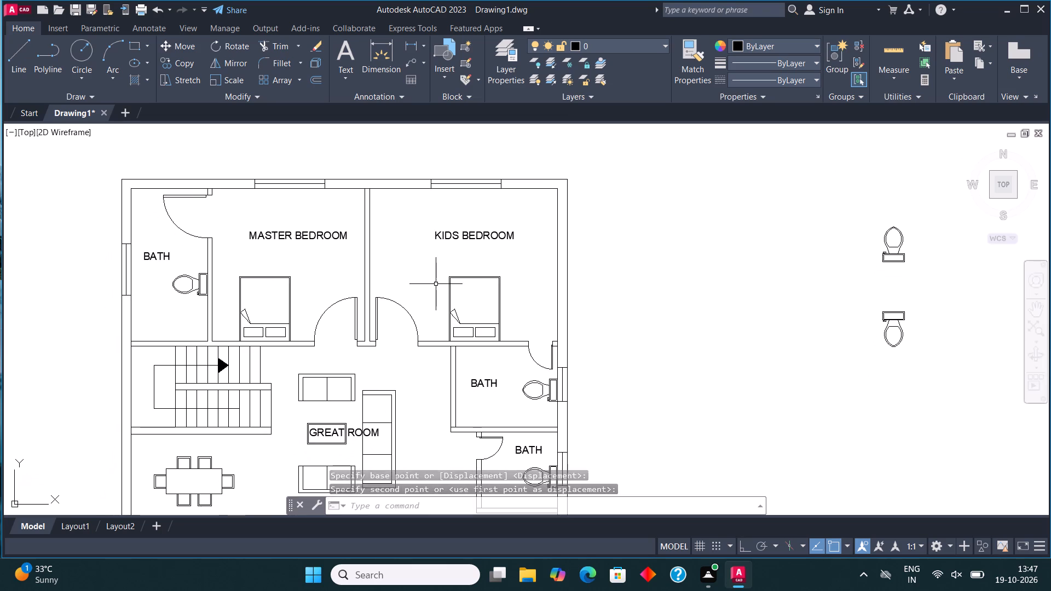
scroll(436, 284, down, 3)
scroll(442, 400, up, 3)
middle_drag(378, 290, 378, 291)
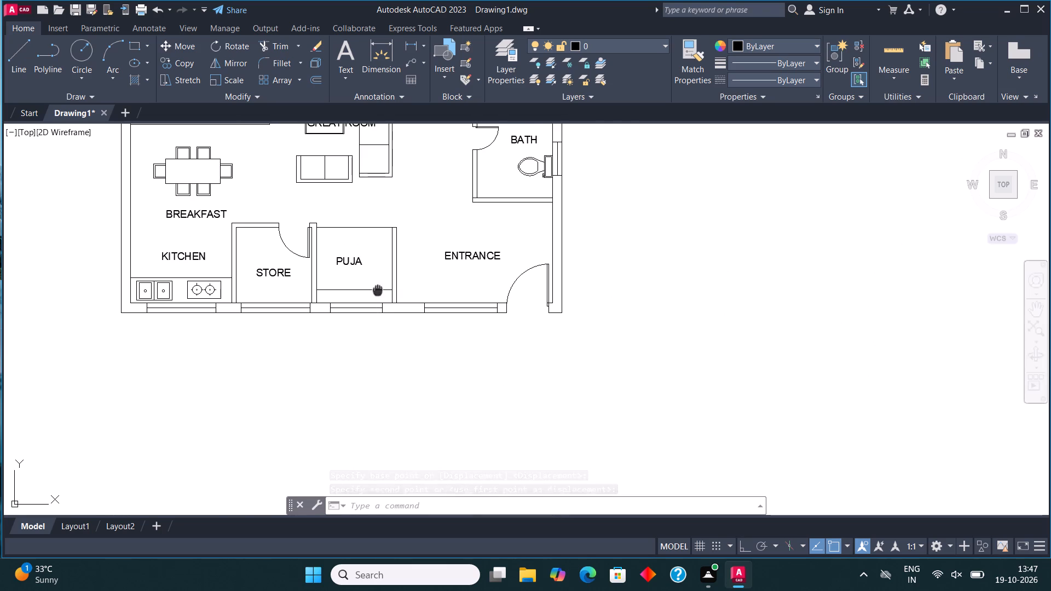
middle_drag(378, 291, 379, 329)
scroll(413, 332, down, 3)
middle_drag(645, 228, 540, 339)
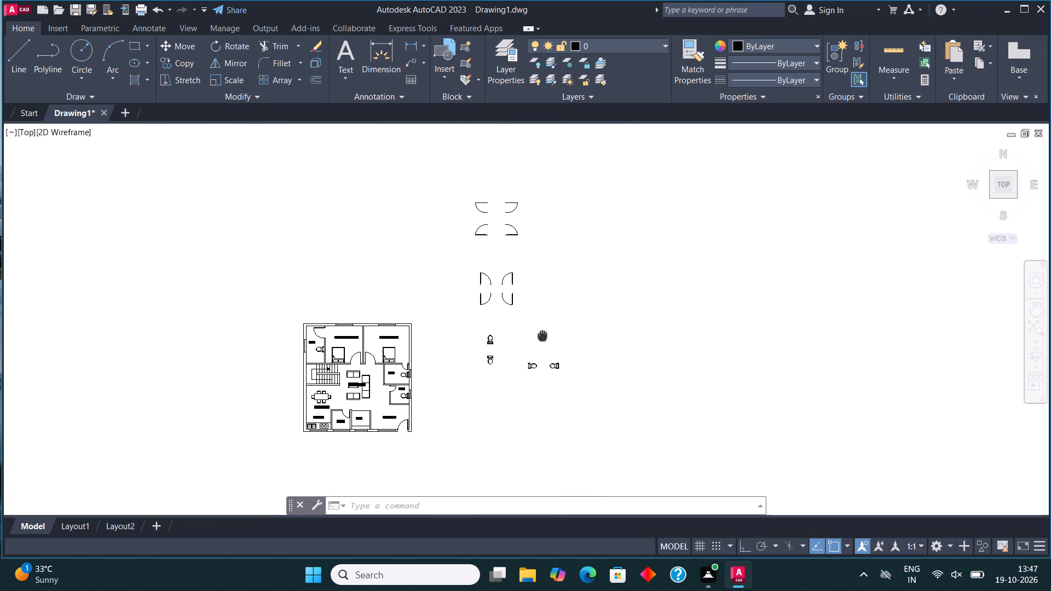
middle_drag(540, 339, 539, 358)
scroll(539, 358, down, 1)
click(583, 410)
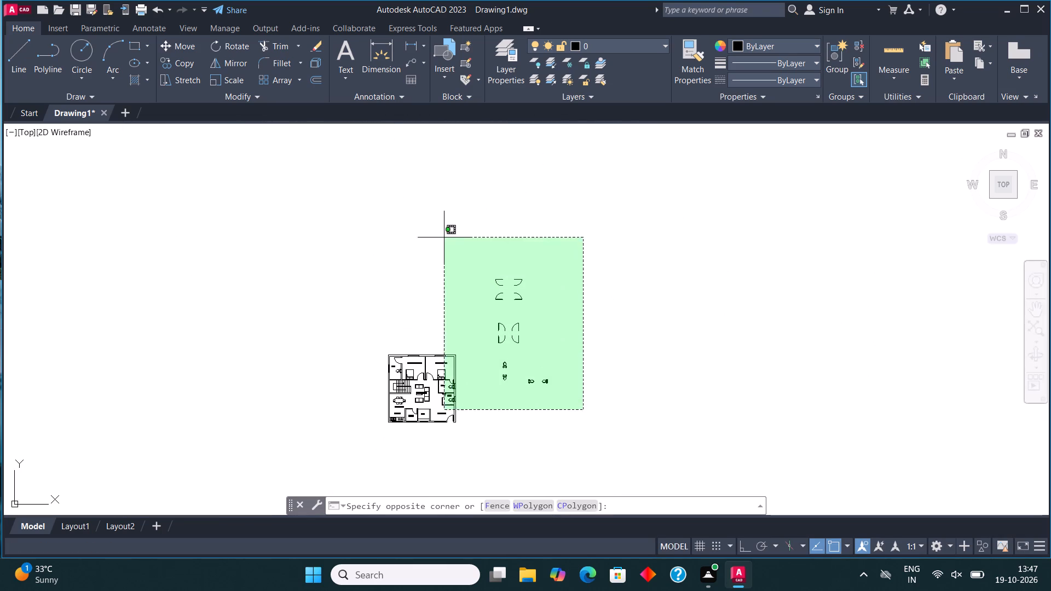
drag(476, 244, 482, 246)
key(Delete)
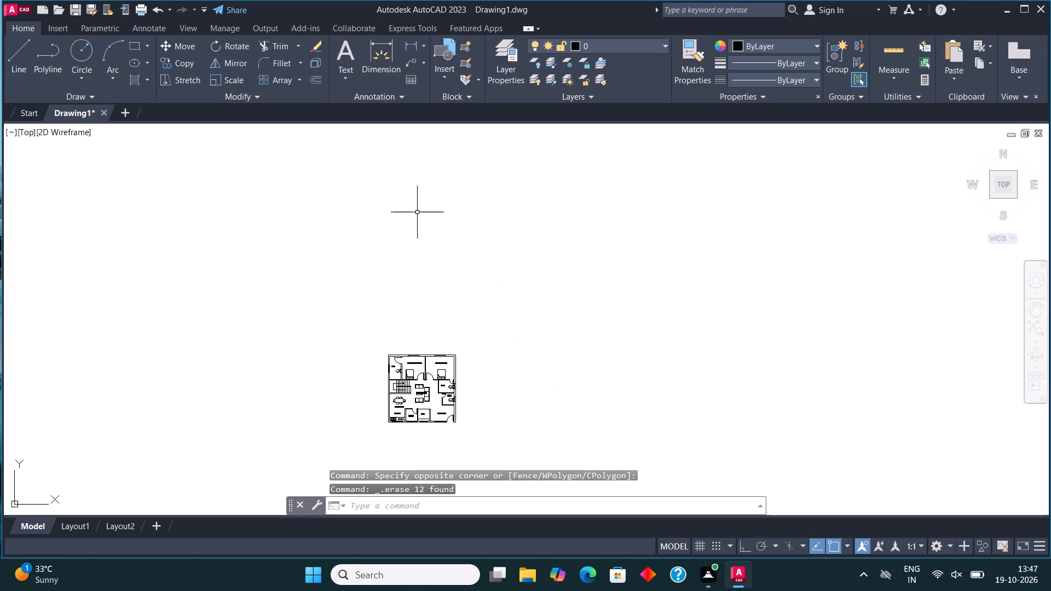
Dimension the inside width of the bath attached to MASTER BEDROOM, placing the dimension line just above its BATH label.
scroll(402, 369, up, 3)
middle_drag(390, 356, 401, 270)
scroll(378, 242, up, 1)
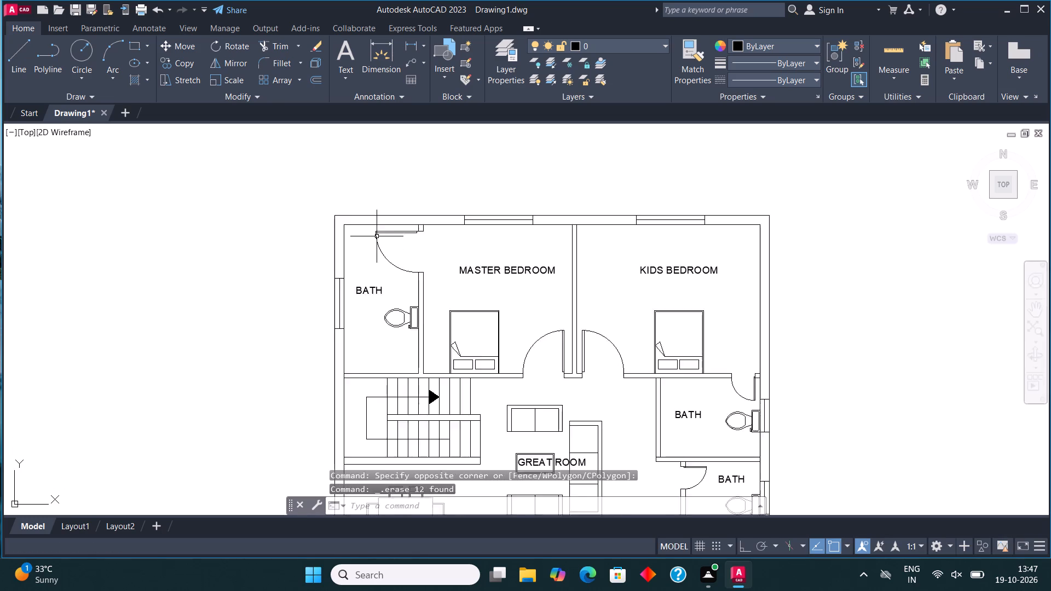
scroll(377, 233, up, 1)
click(392, 54)
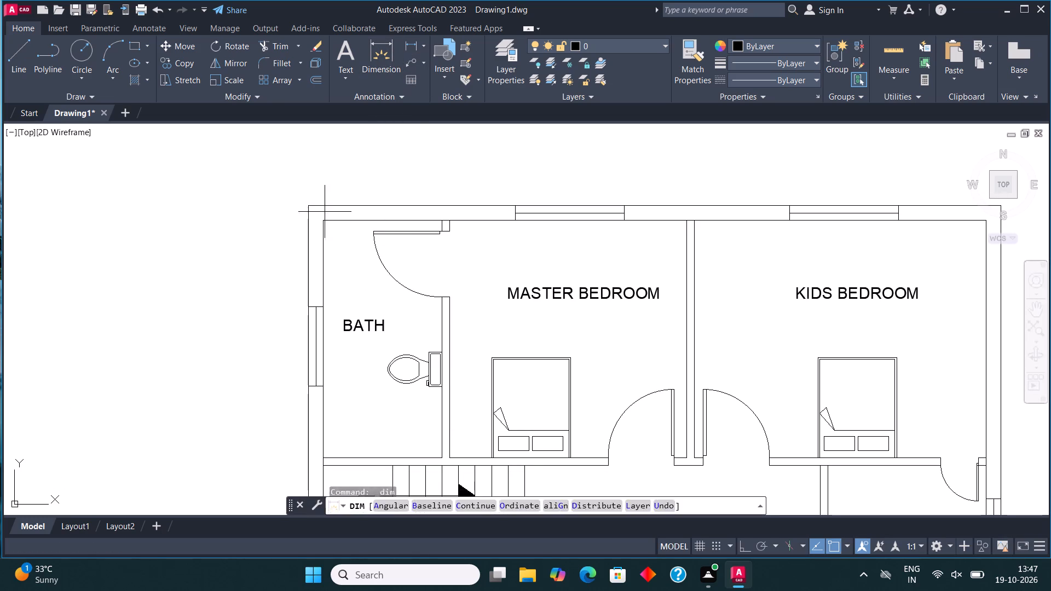
click(324, 224)
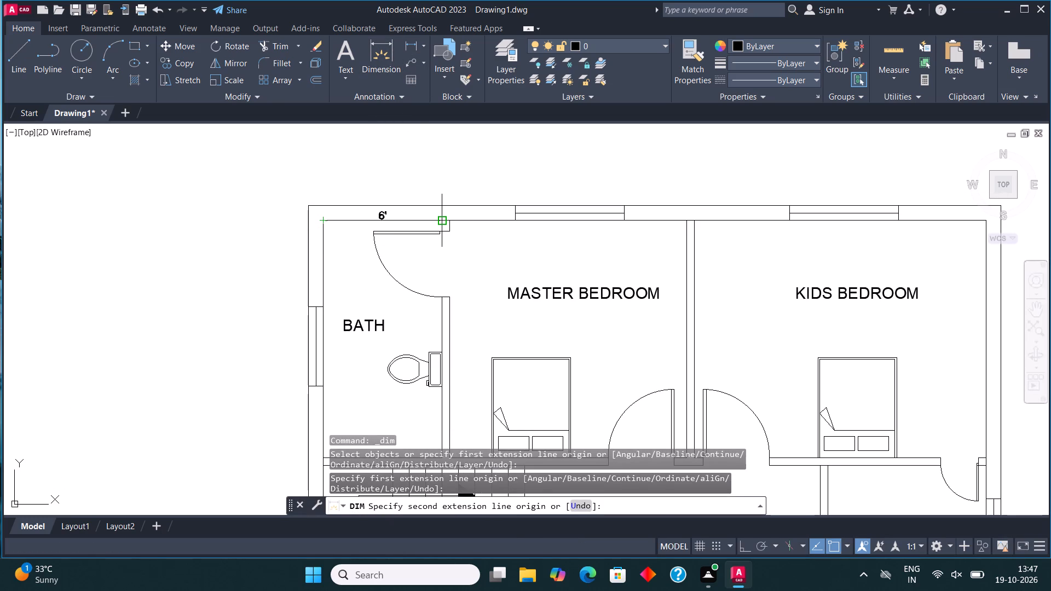
click(441, 220)
click(434, 313)
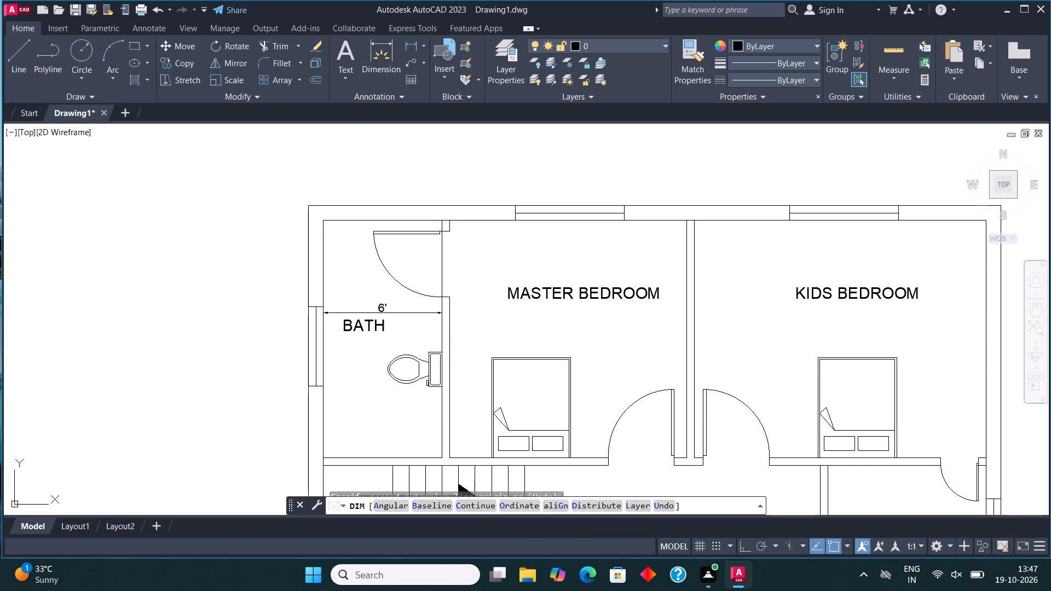
Dimension the inside length of the same bath, placing the vertical dimension line just inside the outer wall.
scroll(428, 186, down, 2)
scroll(434, 236, up, 3)
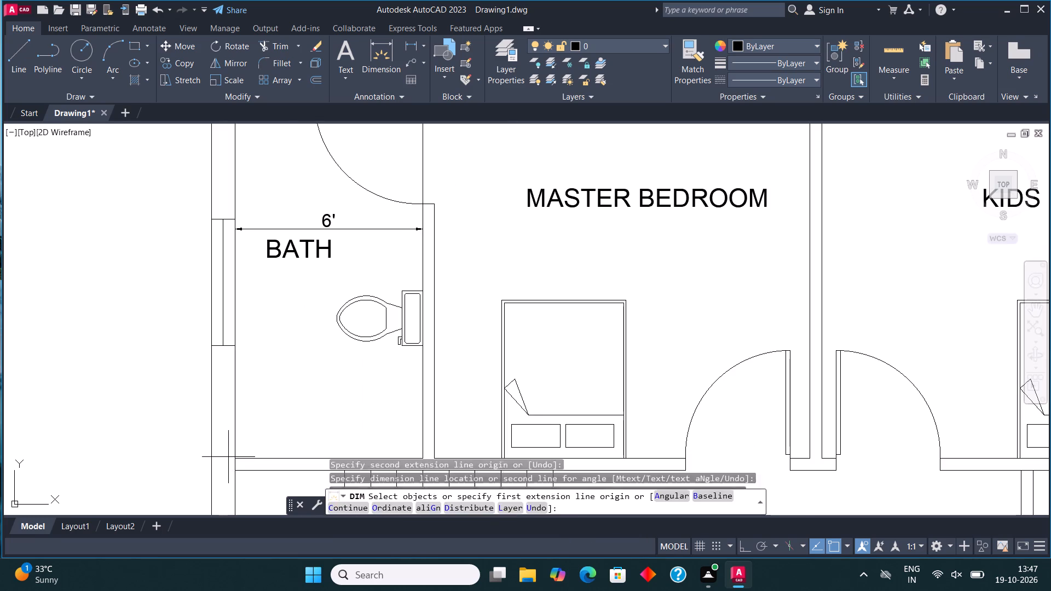
click(235, 457)
scroll(236, 440, down, 3)
scroll(227, 358, up, 2)
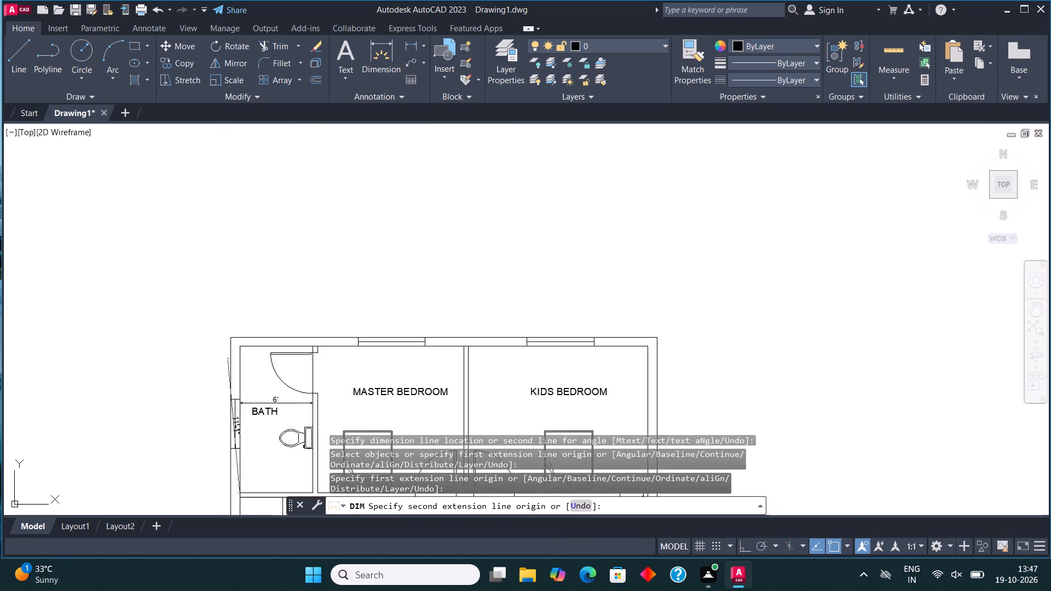
scroll(227, 358, up, 1)
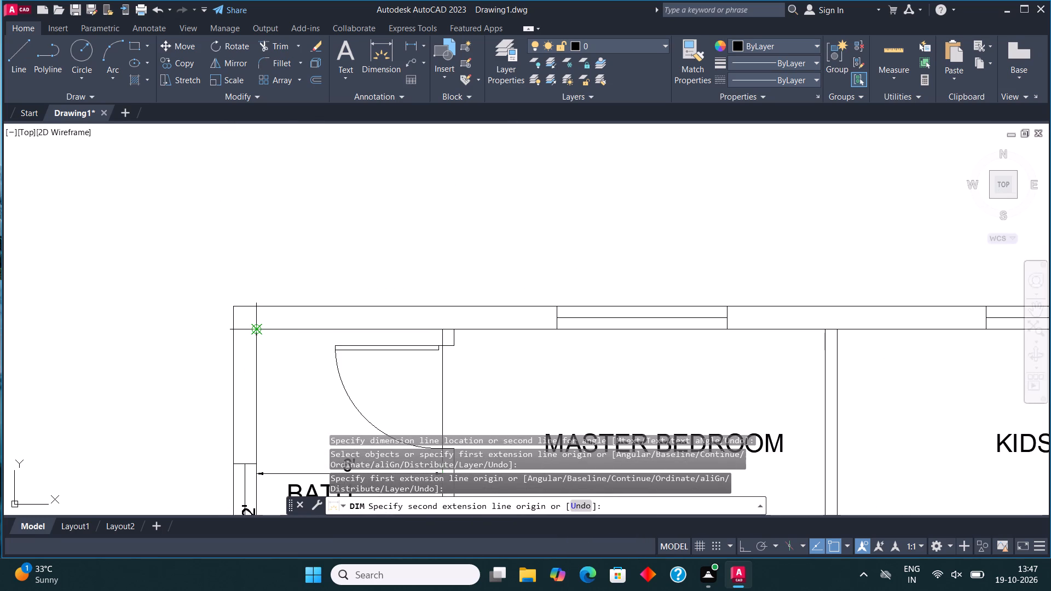
click(257, 330)
scroll(257, 330, down, 3)
click(264, 337)
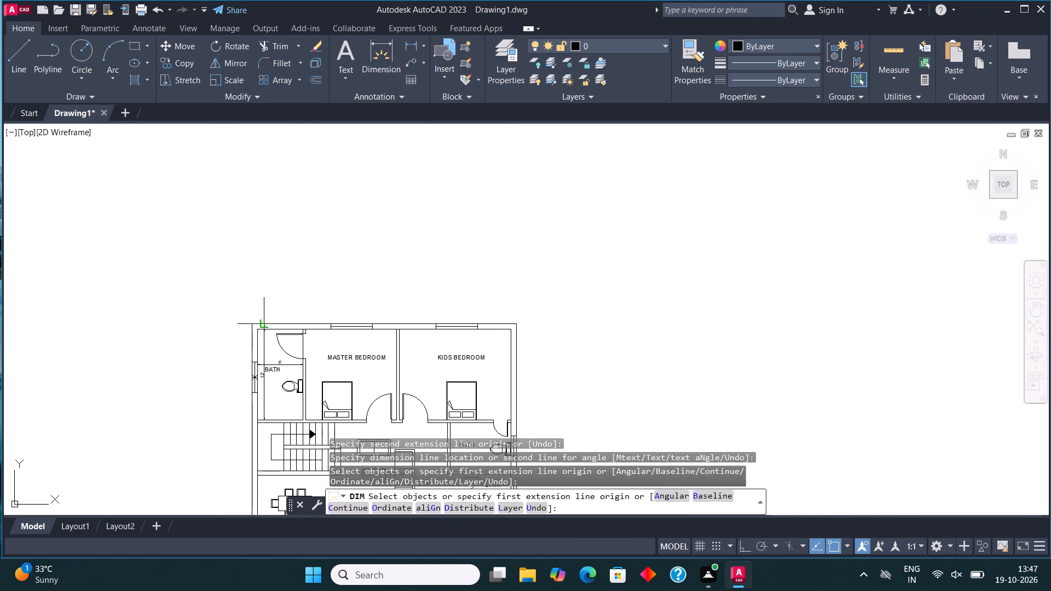
Dimension the inside width of MASTER BEDROOM, placing the dimension line just below its window wall.
scroll(354, 341, up, 3)
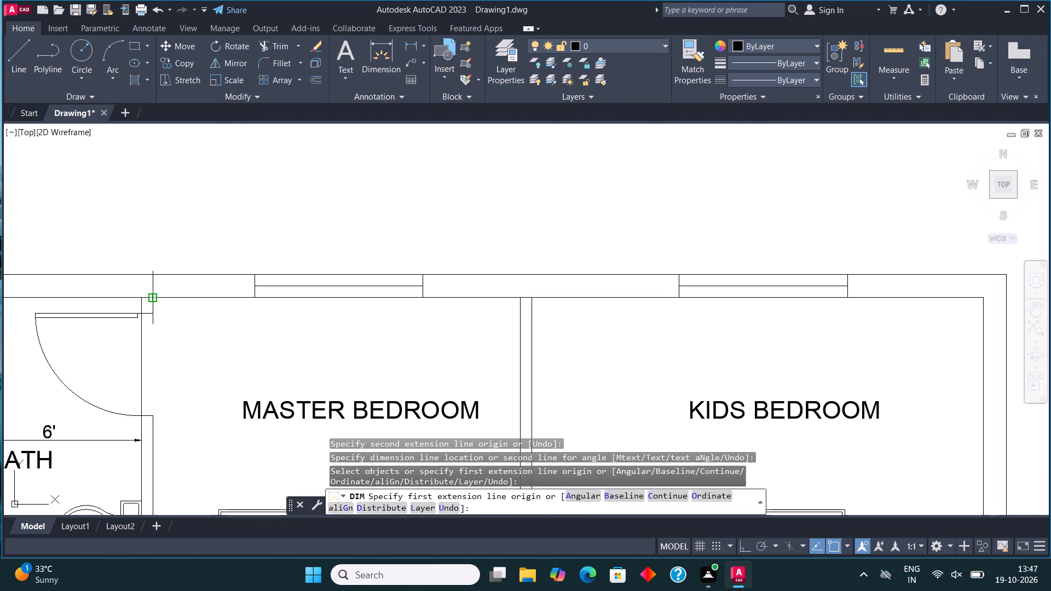
click(199, 299)
click(205, 318)
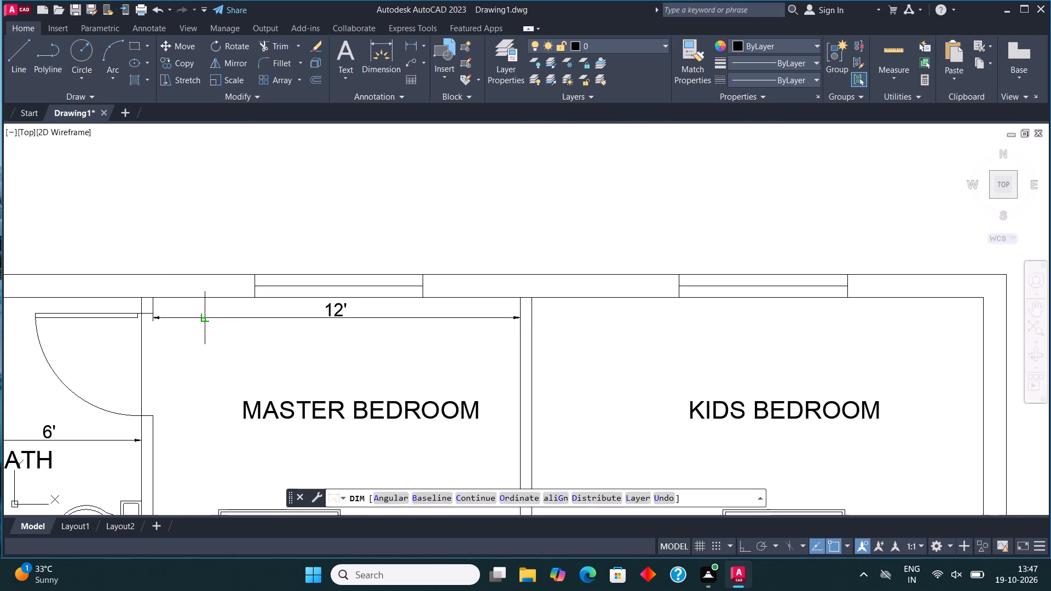
Dimension the inside length of MASTER BEDROOM, placing the vertical dimension line between the bath wall and the bed.
scroll(296, 258, down, 3)
scroll(327, 306, up, 1)
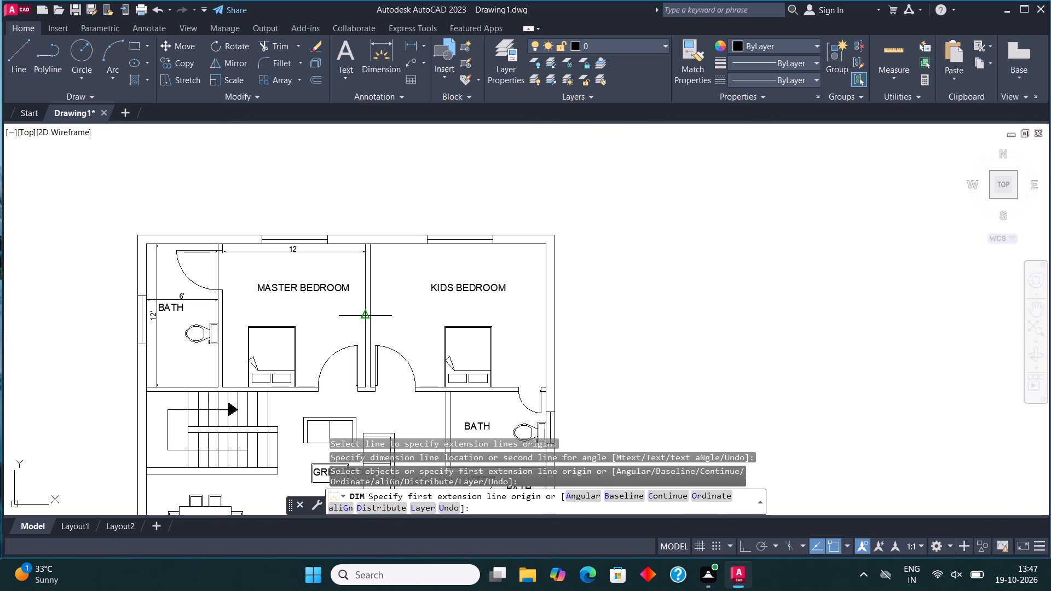
click(222, 385)
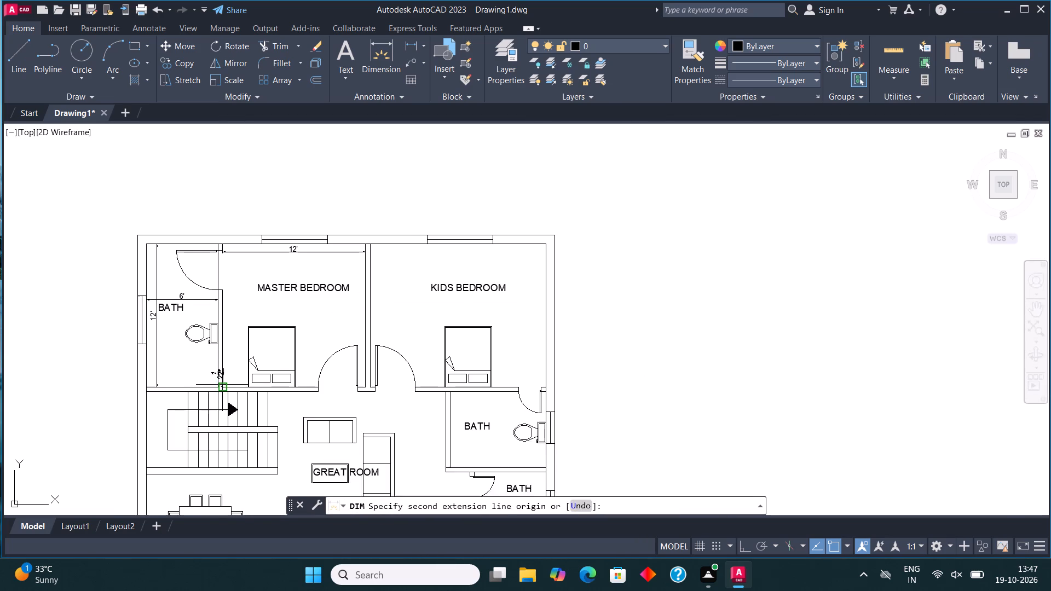
scroll(219, 252, up, 3)
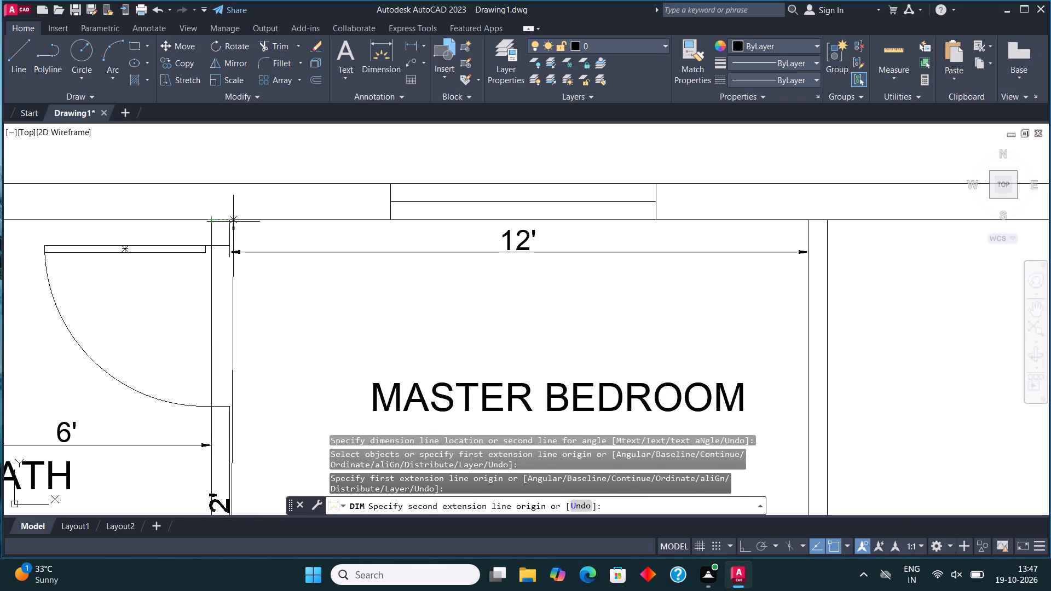
click(231, 222)
scroll(231, 222, down, 2)
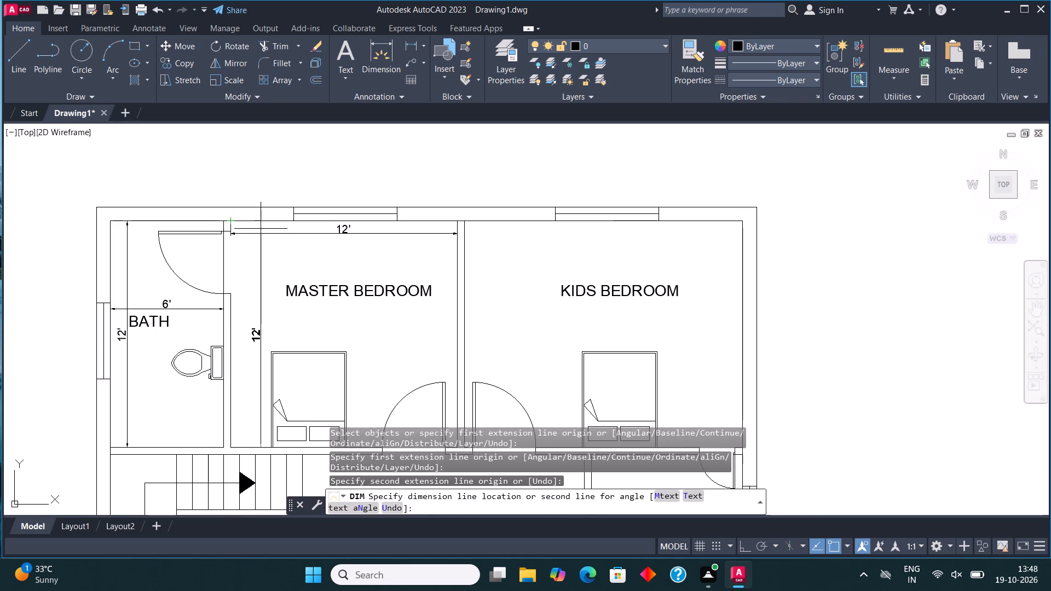
click(253, 225)
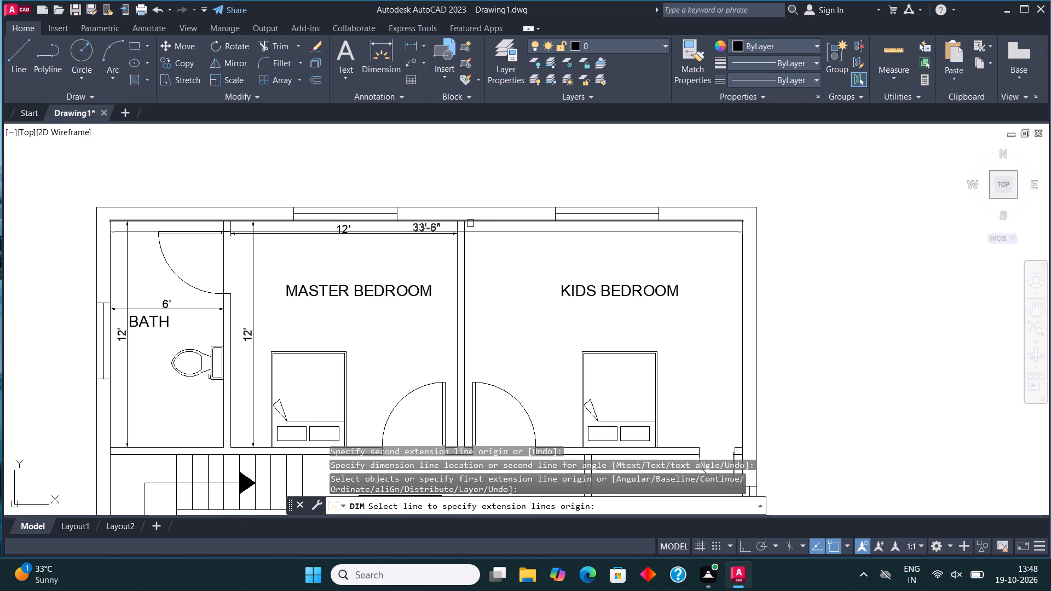
Dimension the inside width of KIDS BEDROOM, placing the dimension line just below its window wall.
click(465, 218)
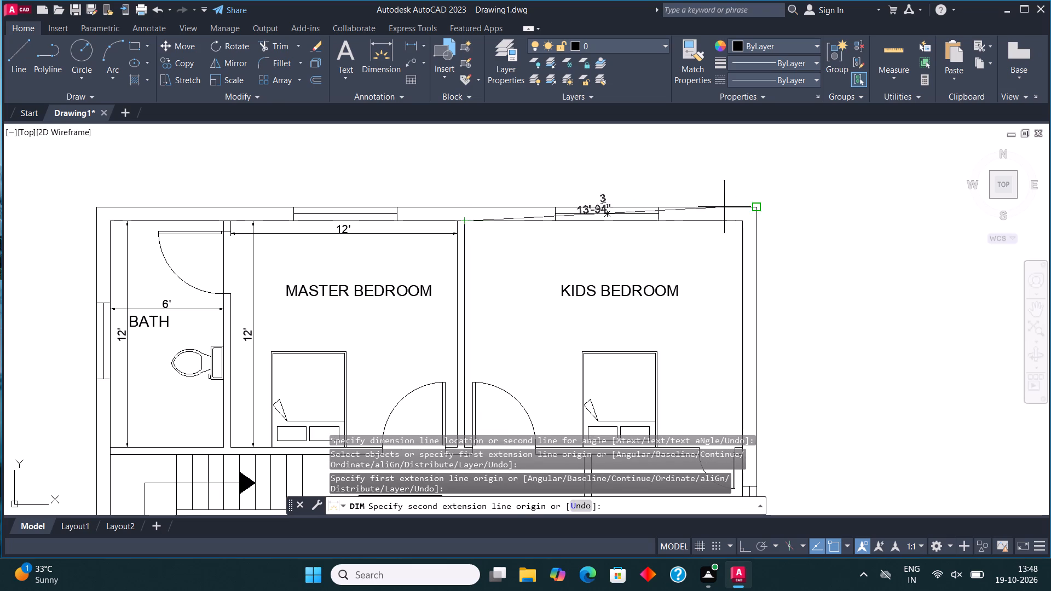
click(742, 220)
click(734, 241)
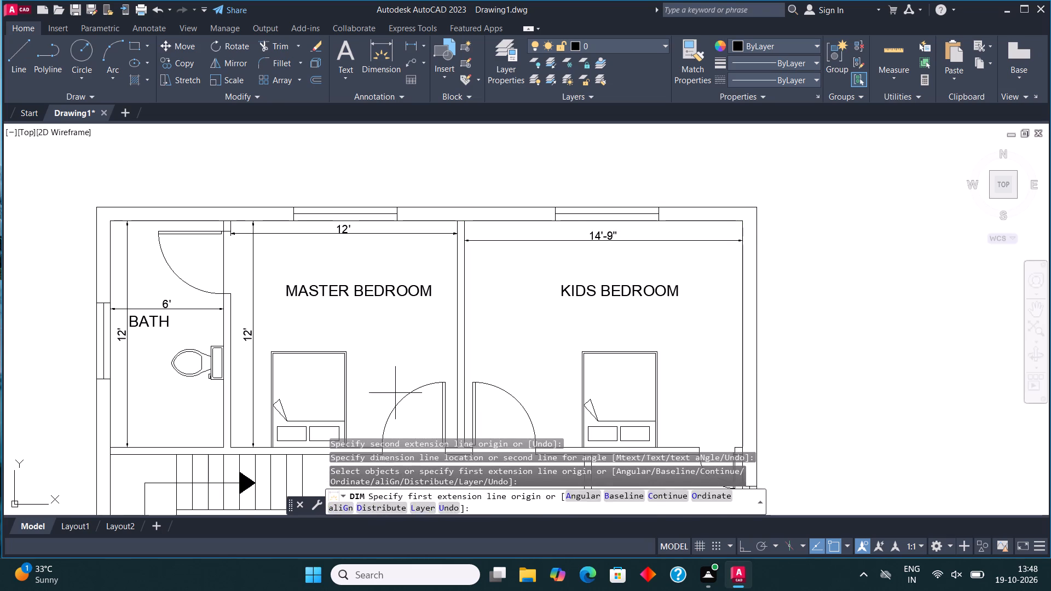
Dimension the inside length of KIDS BEDROOM, placing the vertical dimension line just inside the wall shared with MASTER BEDROOM.
scroll(389, 362, down, 1)
scroll(418, 403, up, 2)
click(450, 430)
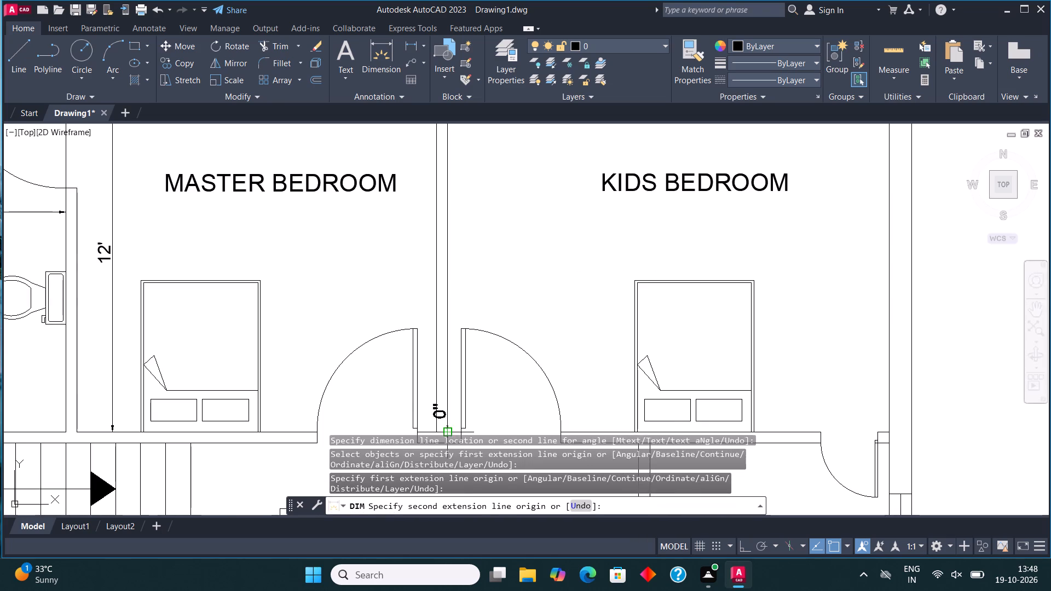
scroll(449, 421, down, 2)
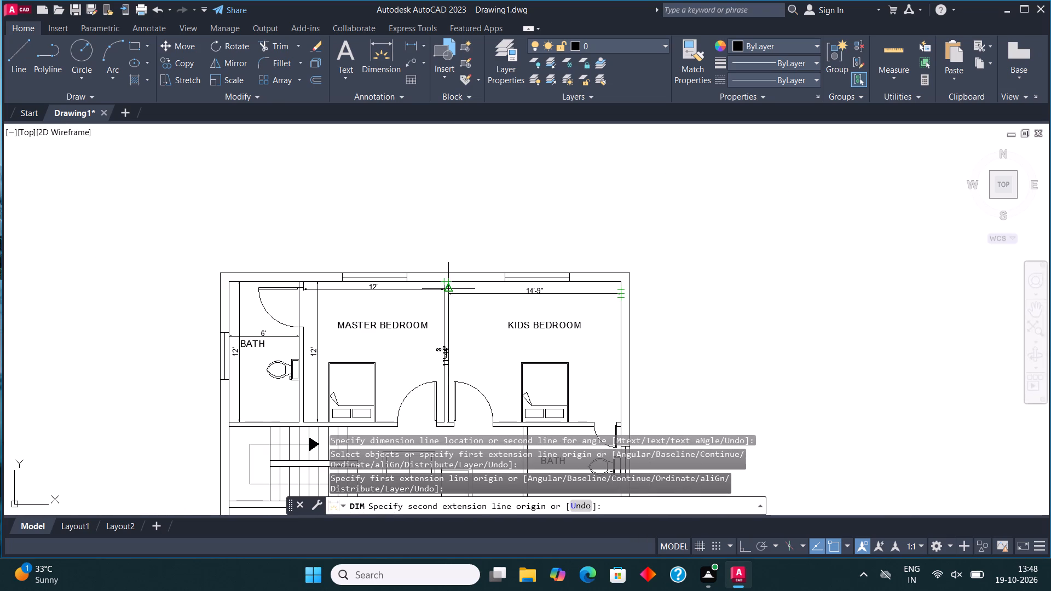
click(451, 282)
click(458, 283)
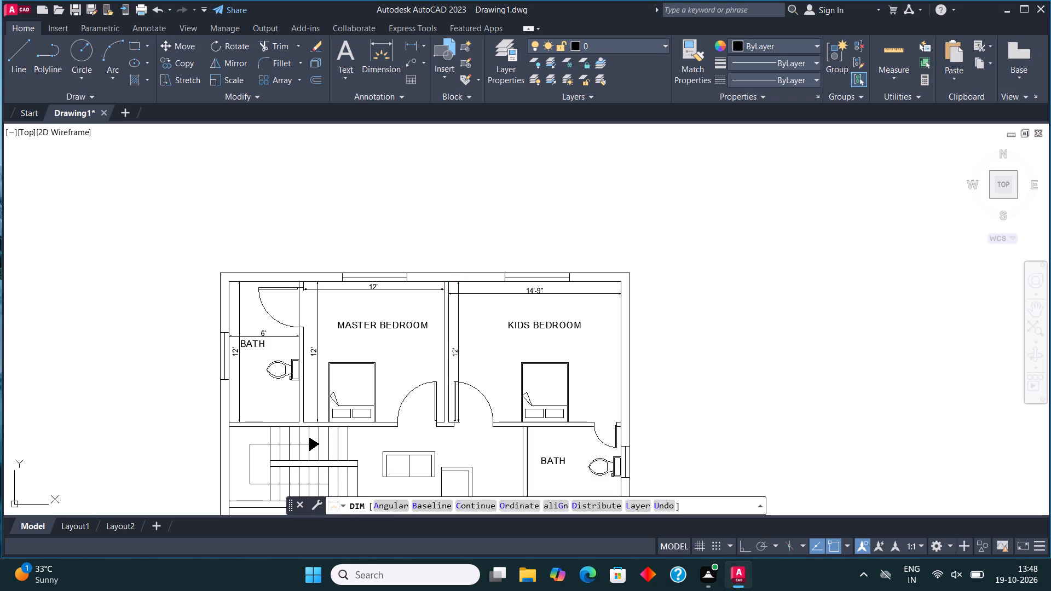
Dimension the inside width of KITCHEN, placing the dimension line between its label and the counter.
scroll(425, 218, down, 1)
middle_drag(405, 241, 405, 240)
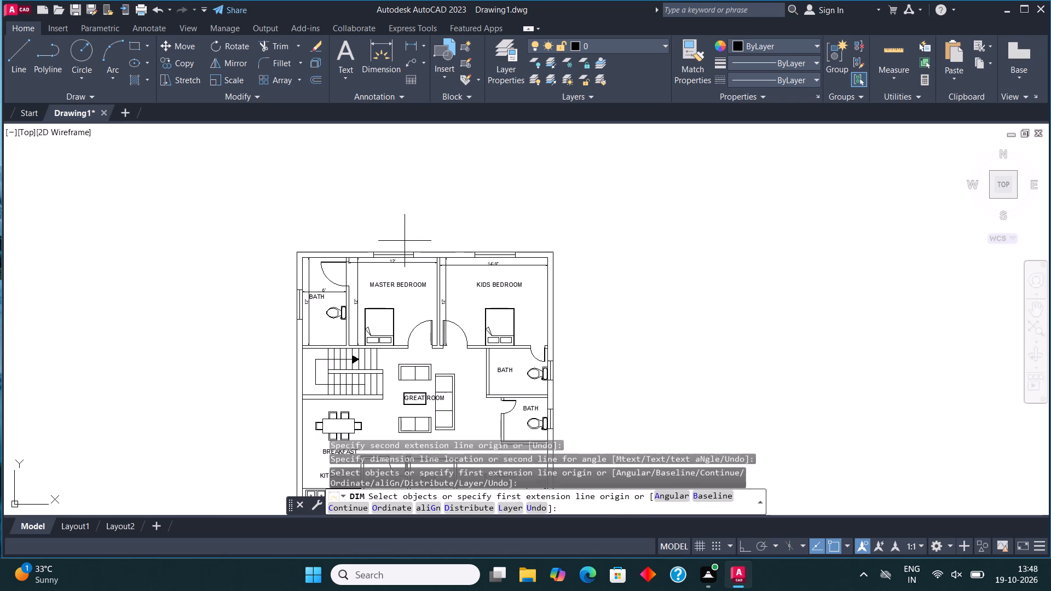
middle_drag(405, 240, 405, 198)
middle_drag(375, 321, 396, 238)
scroll(371, 344, up, 2)
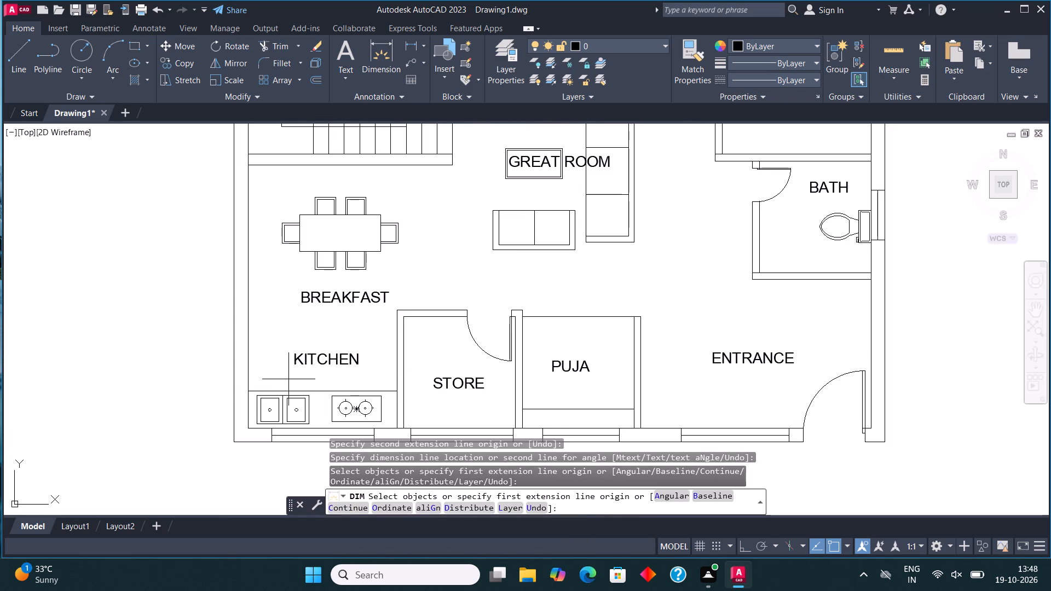
click(249, 426)
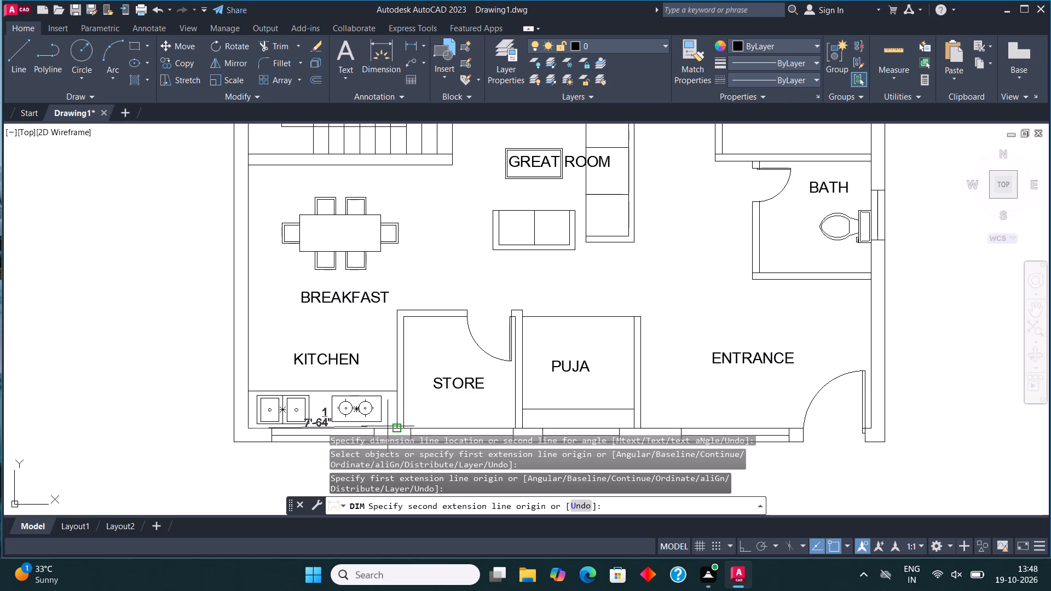
click(395, 426)
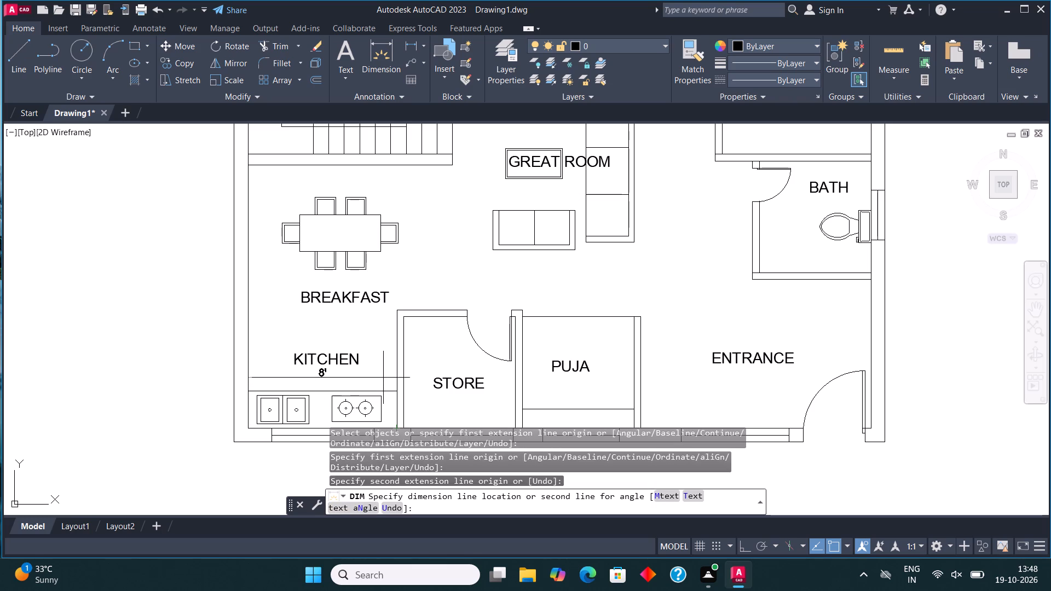
click(383, 378)
Dimension the inside width of STORE, placing the dimension line just above its window wall.
scroll(340, 335, down, 2)
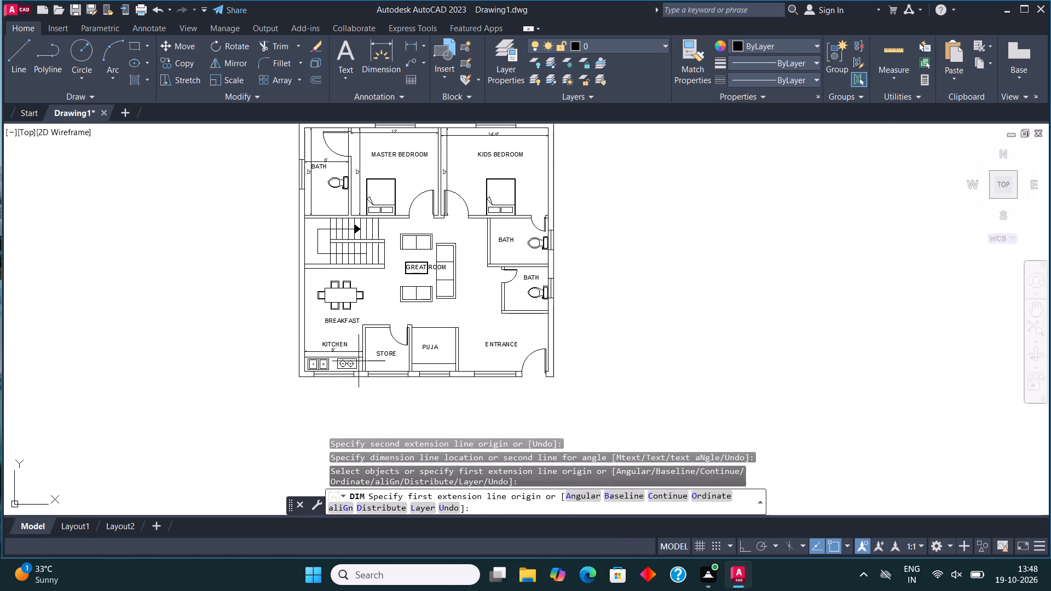
scroll(379, 393, up, 2)
click(343, 340)
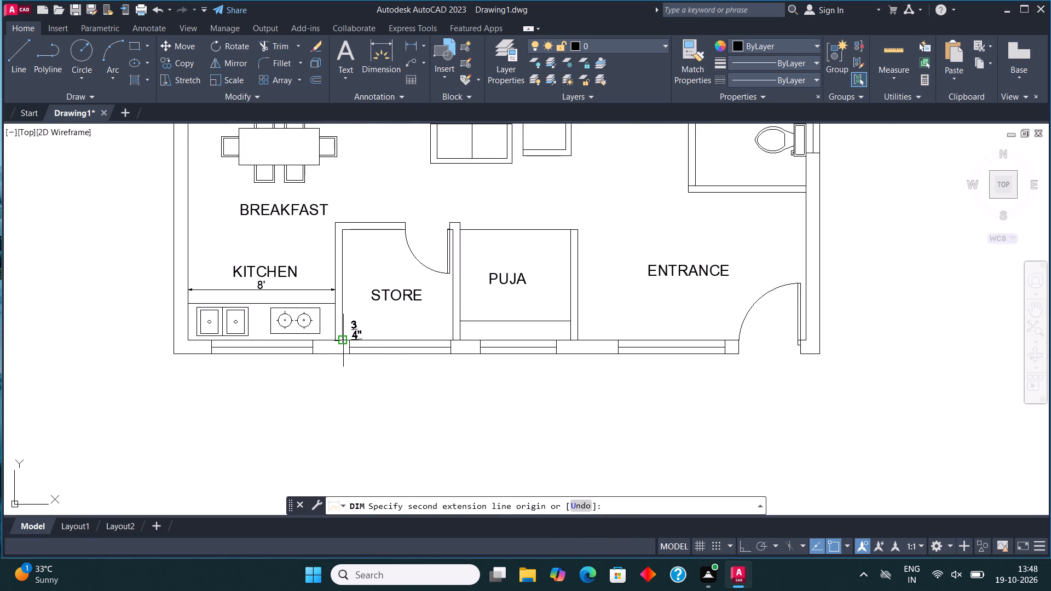
click(455, 339)
click(450, 329)
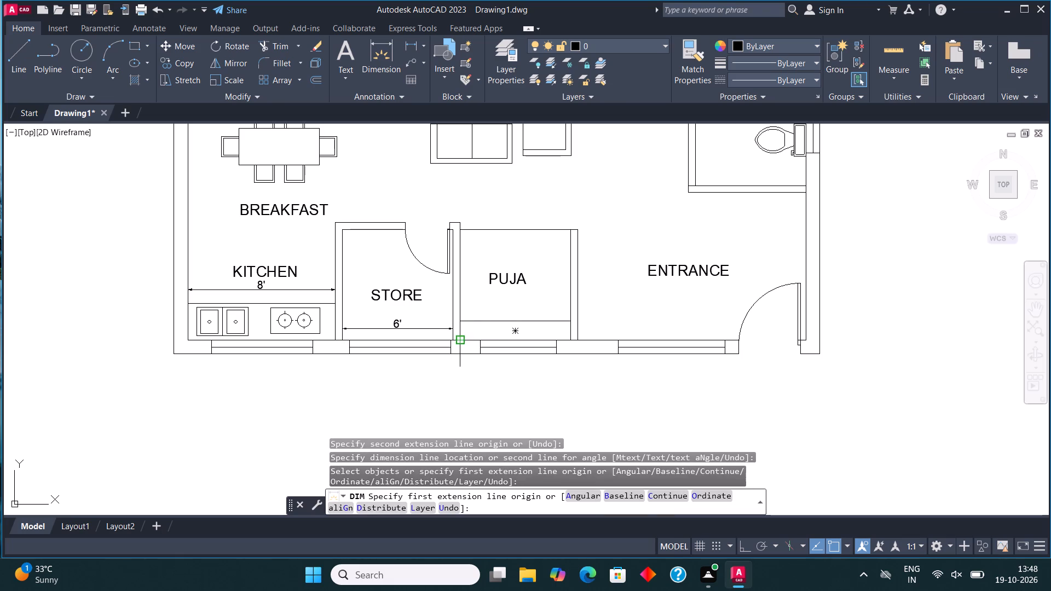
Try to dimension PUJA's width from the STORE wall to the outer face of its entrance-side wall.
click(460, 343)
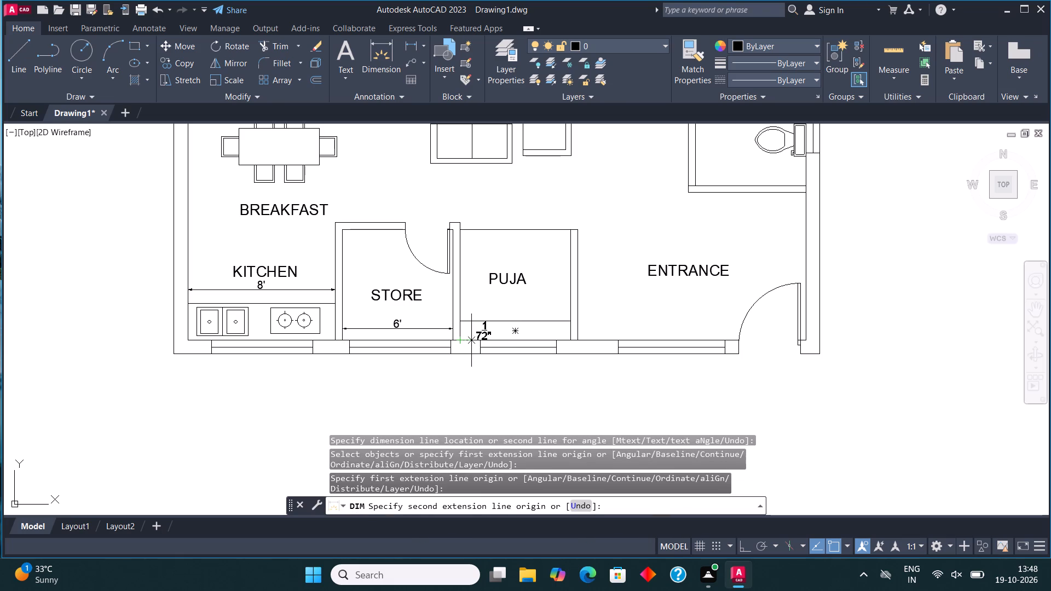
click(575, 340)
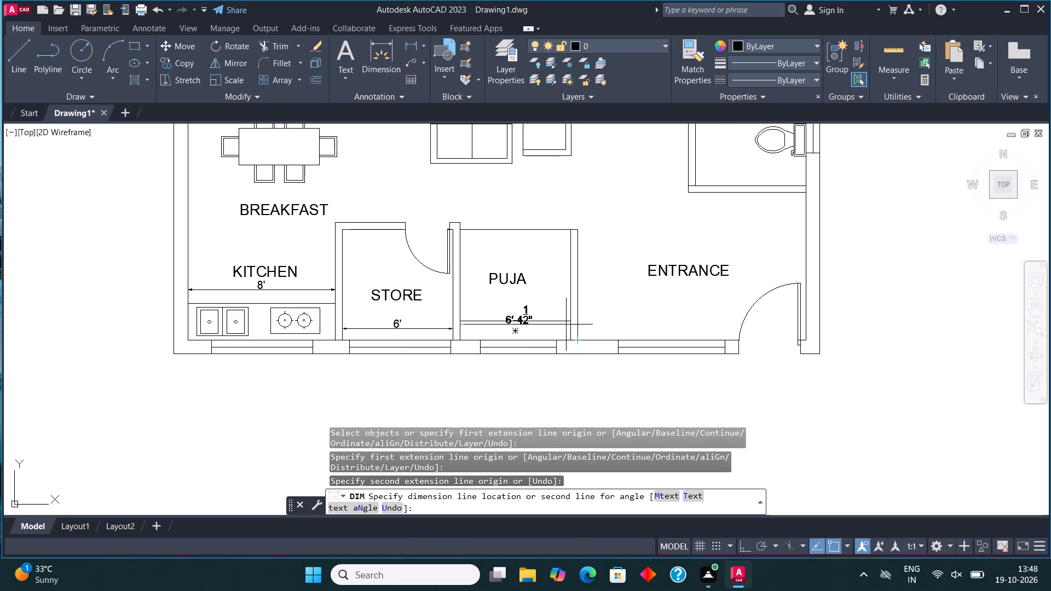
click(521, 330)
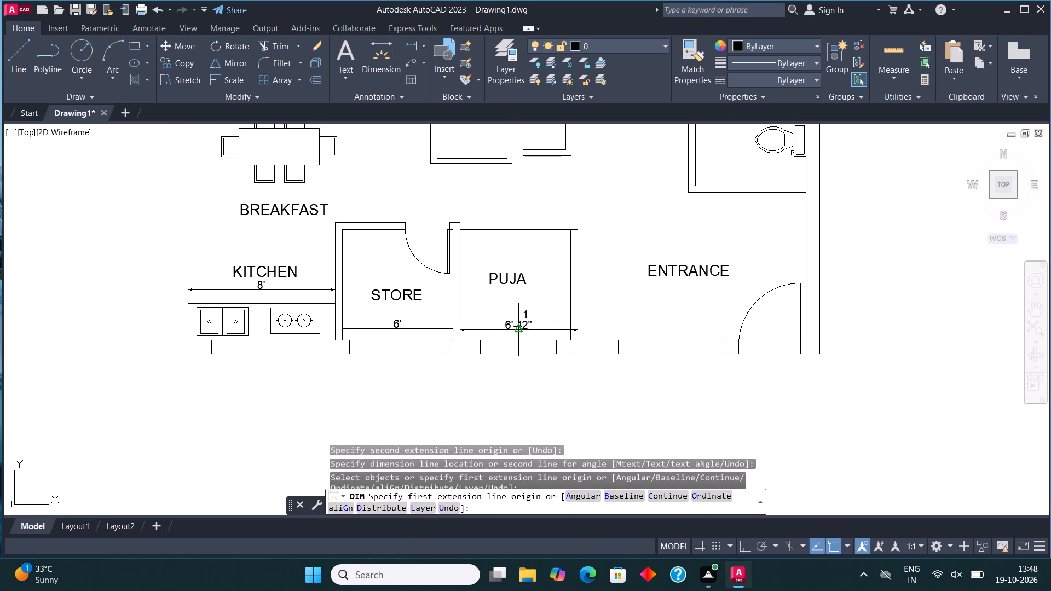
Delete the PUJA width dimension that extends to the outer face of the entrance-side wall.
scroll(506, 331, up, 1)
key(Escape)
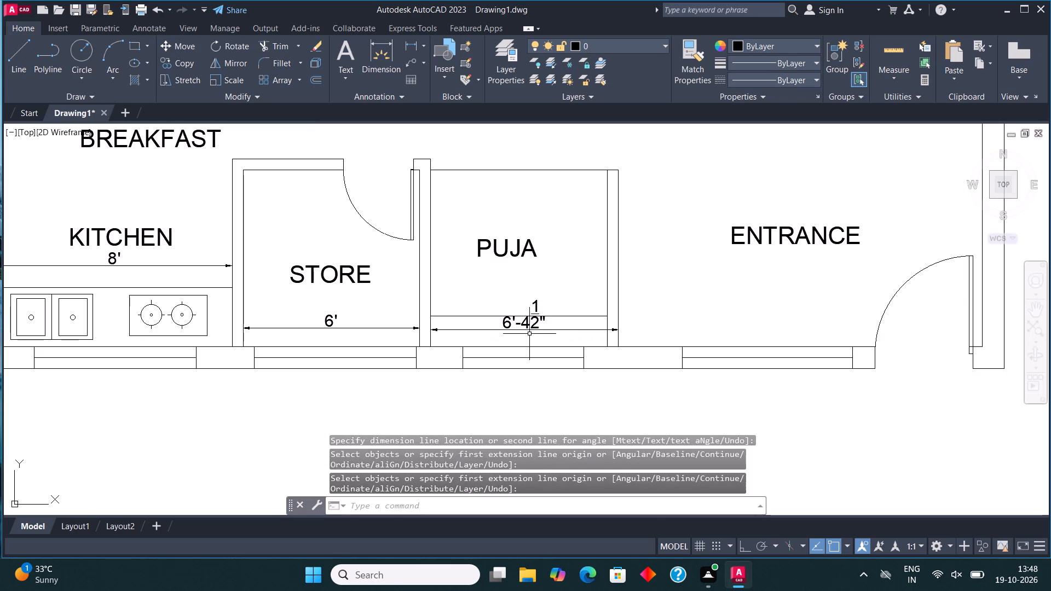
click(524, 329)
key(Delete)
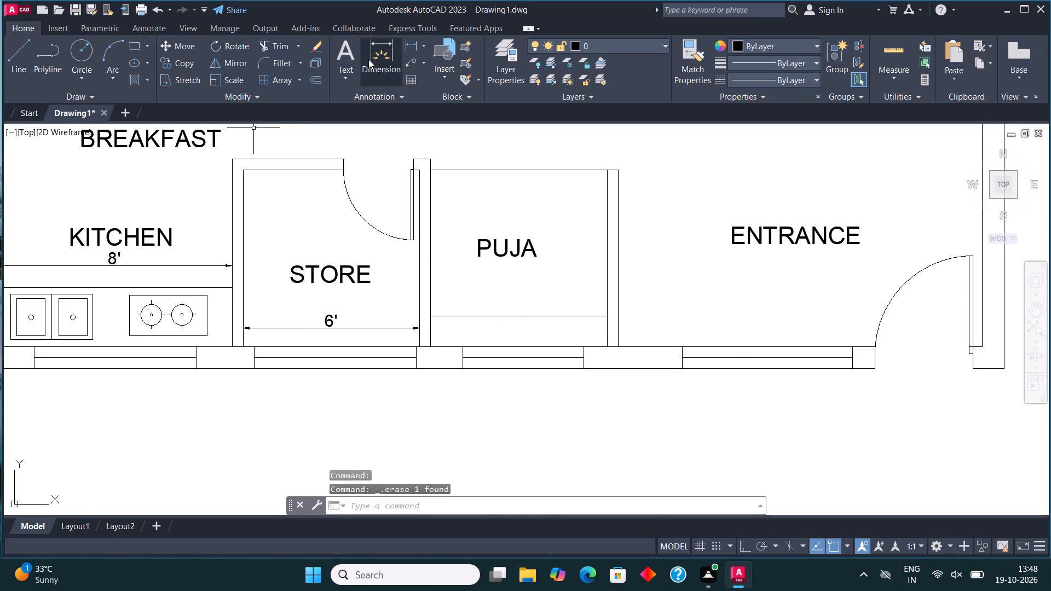
Dimension the inside width of PUJA between its wall faces, placing the dimension line just above the window wall.
click(368, 53)
click(429, 347)
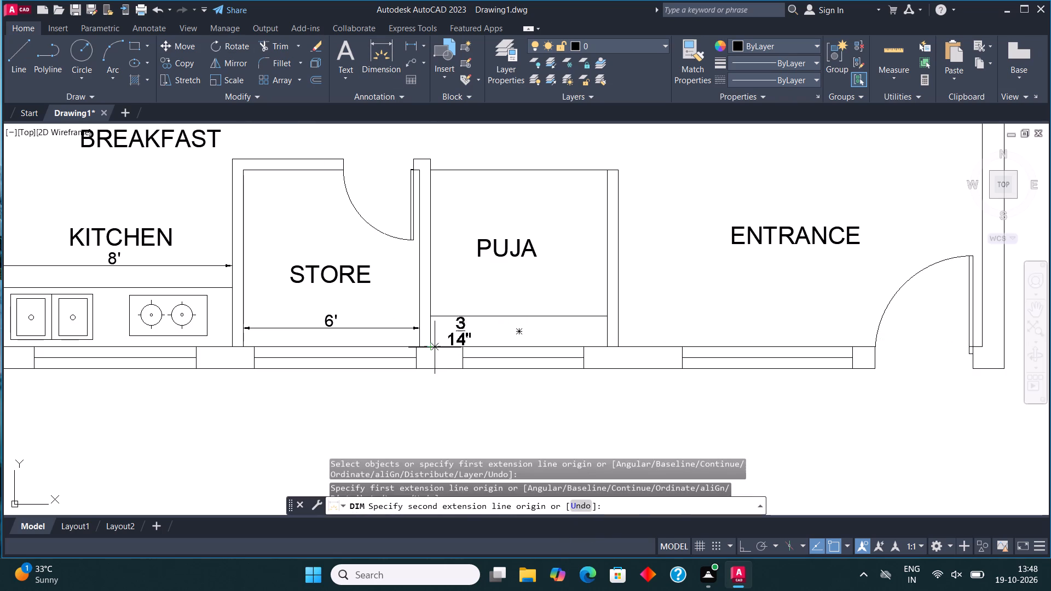
click(610, 348)
click(604, 330)
Dimension the width of ENTRANCE from the PUJA wall to the outer wall, placing the dimension line below its label.
scroll(301, 350, down, 3)
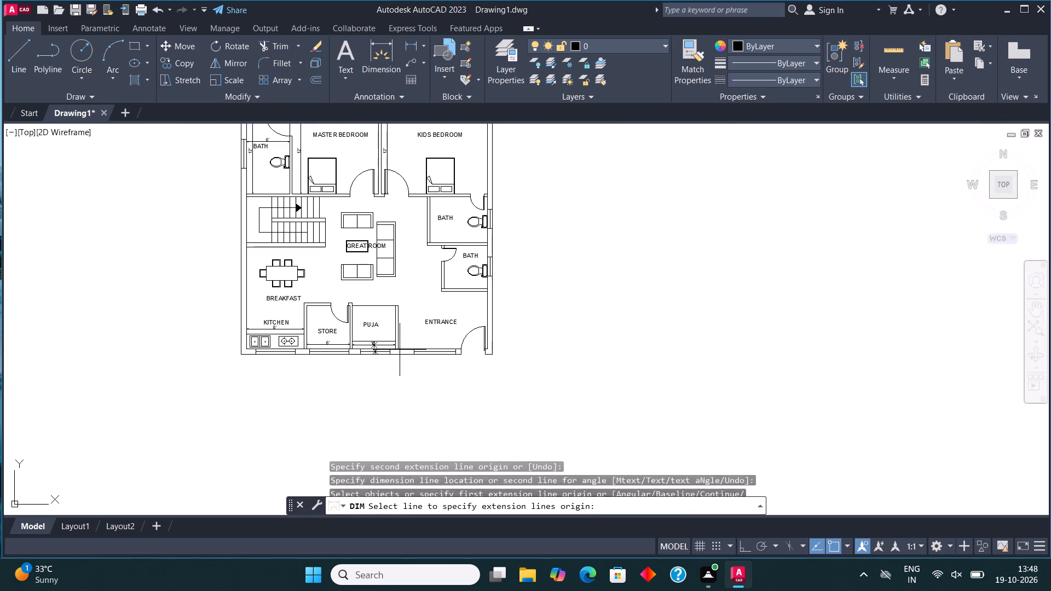
scroll(430, 351, up, 2)
click(344, 345)
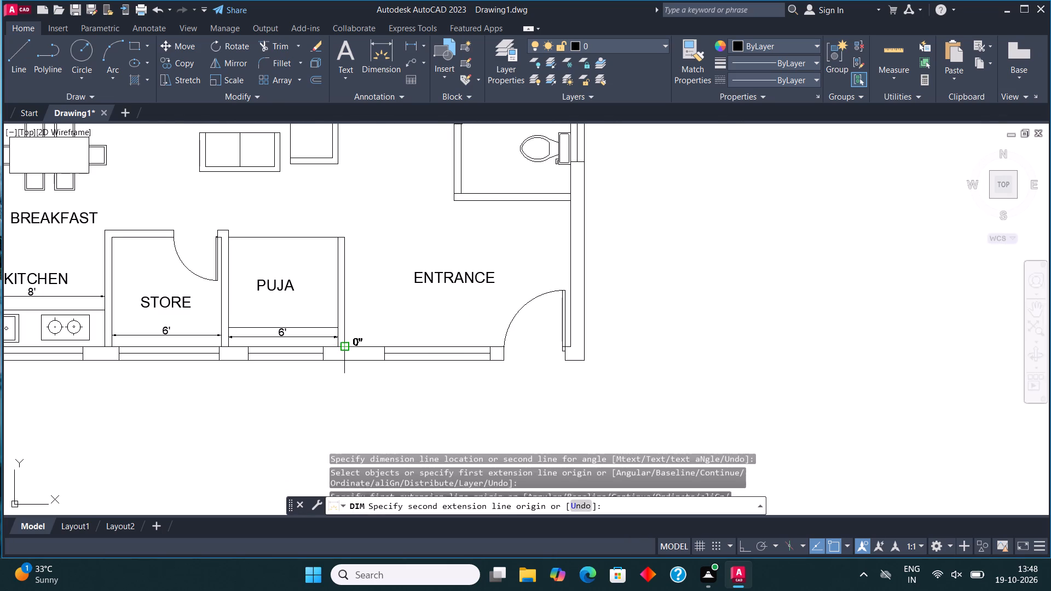
click(571, 347)
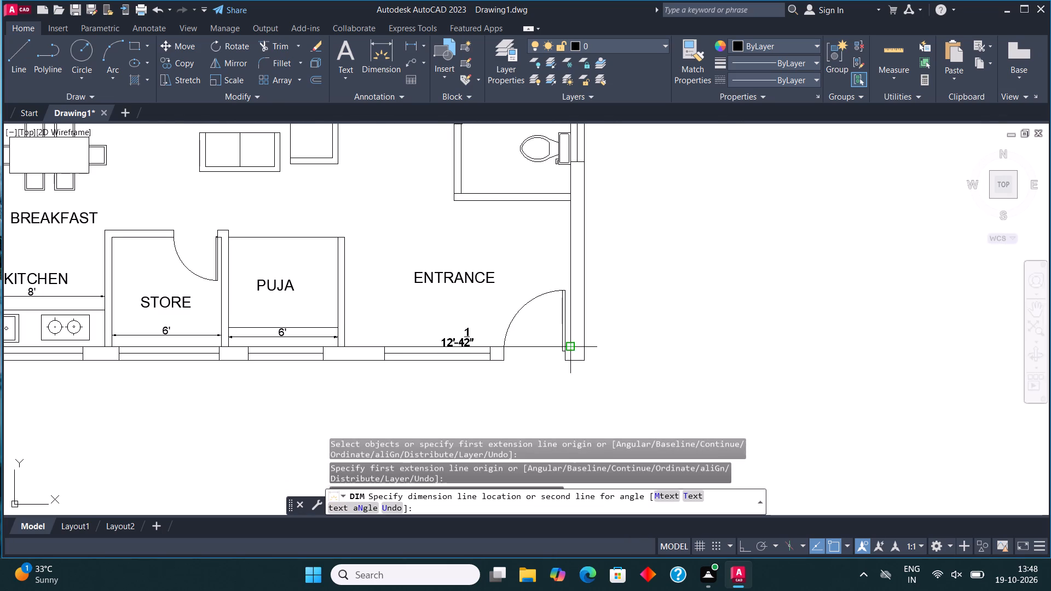
click(569, 317)
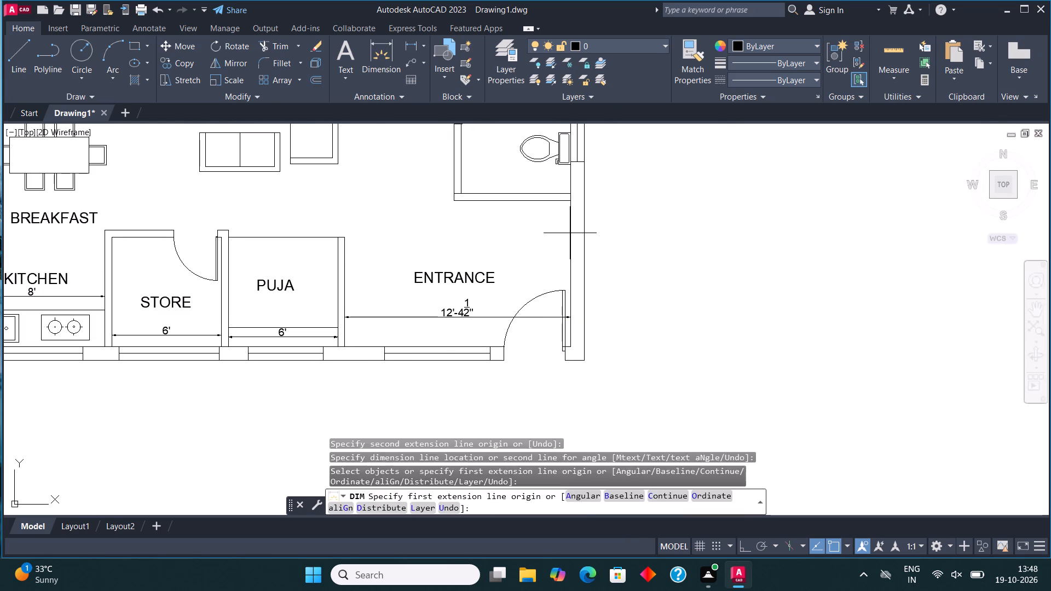
Dimension the length of ENTRANCE from the bath wall to the front wall, placing the vertical dimension line along the outer wall.
click(570, 201)
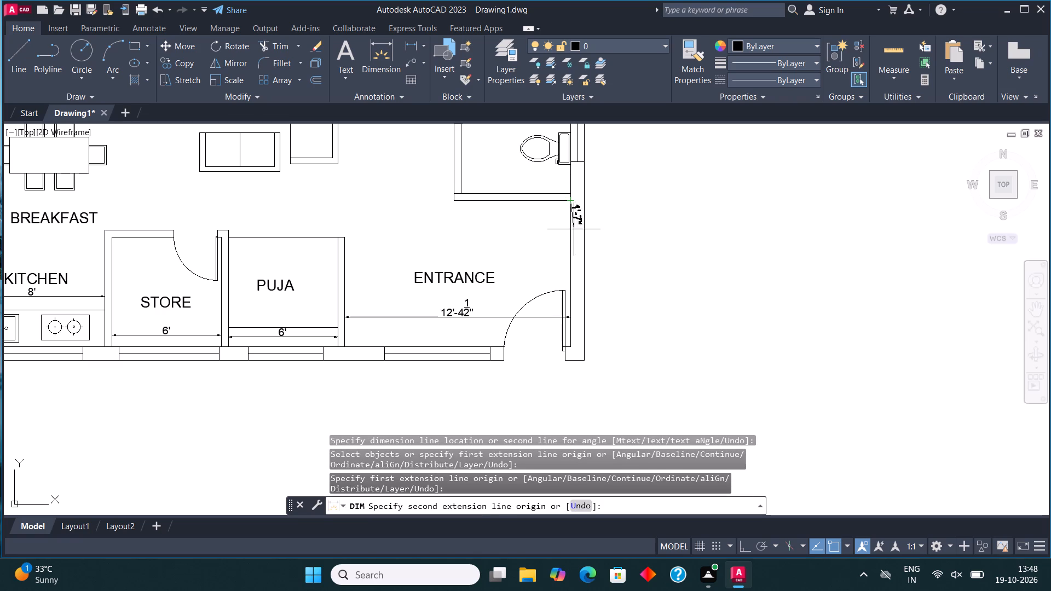
click(574, 349)
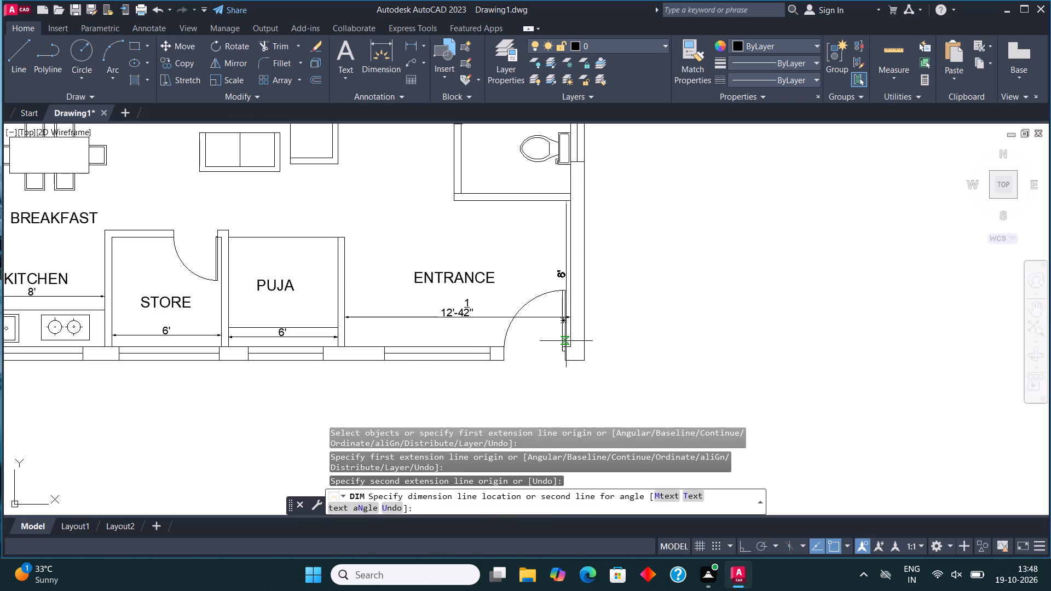
click(568, 338)
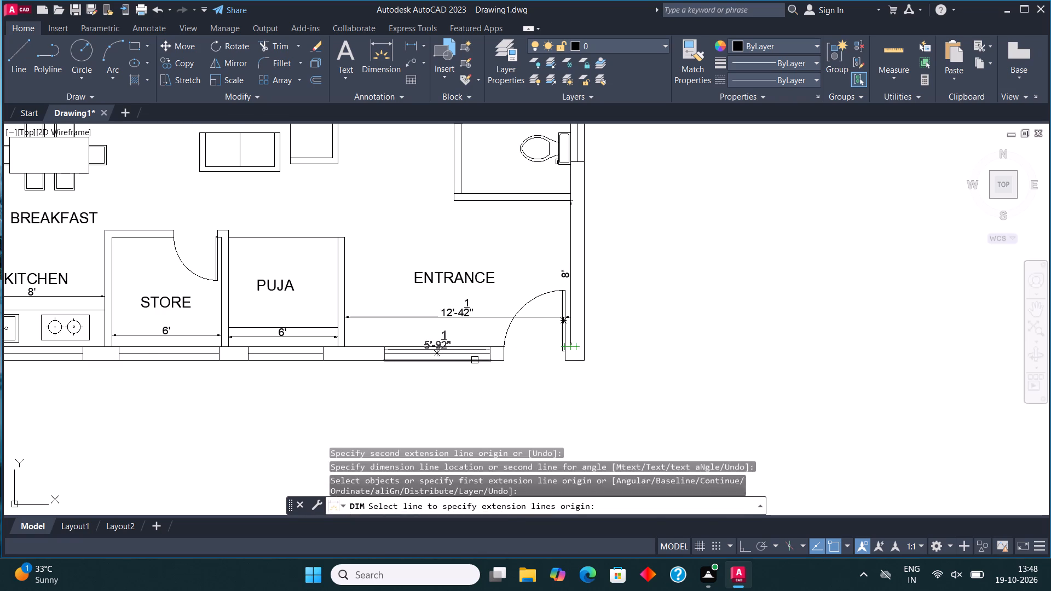
Dimension the inside length of the bath next to ENTRANCE, placing the vertical dimension line between its door and toilet.
scroll(475, 360, down, 1)
middle_drag(516, 230, 521, 275)
scroll(518, 274, up, 1)
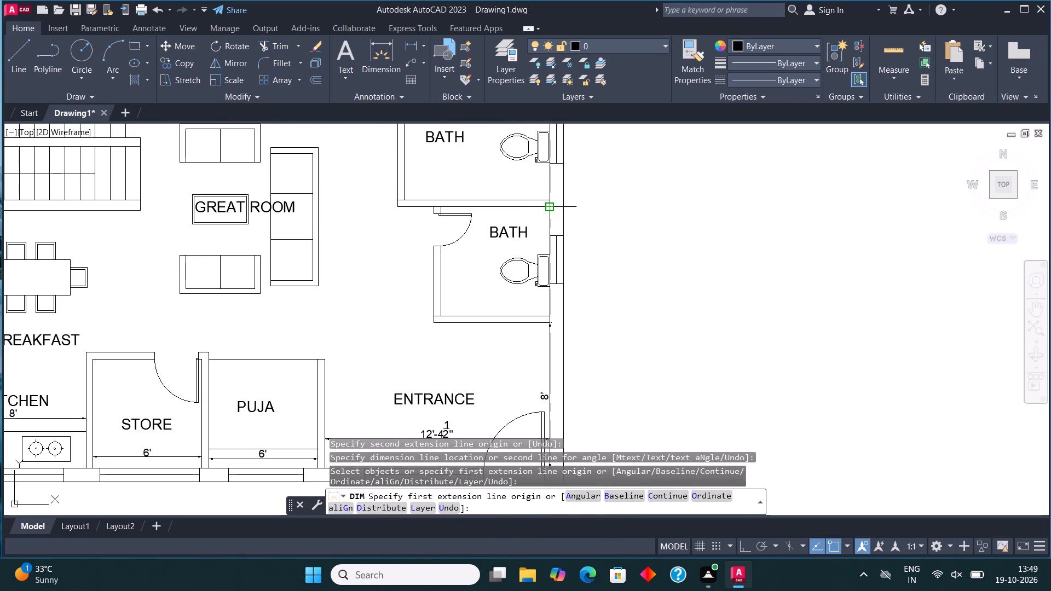
click(551, 210)
click(550, 318)
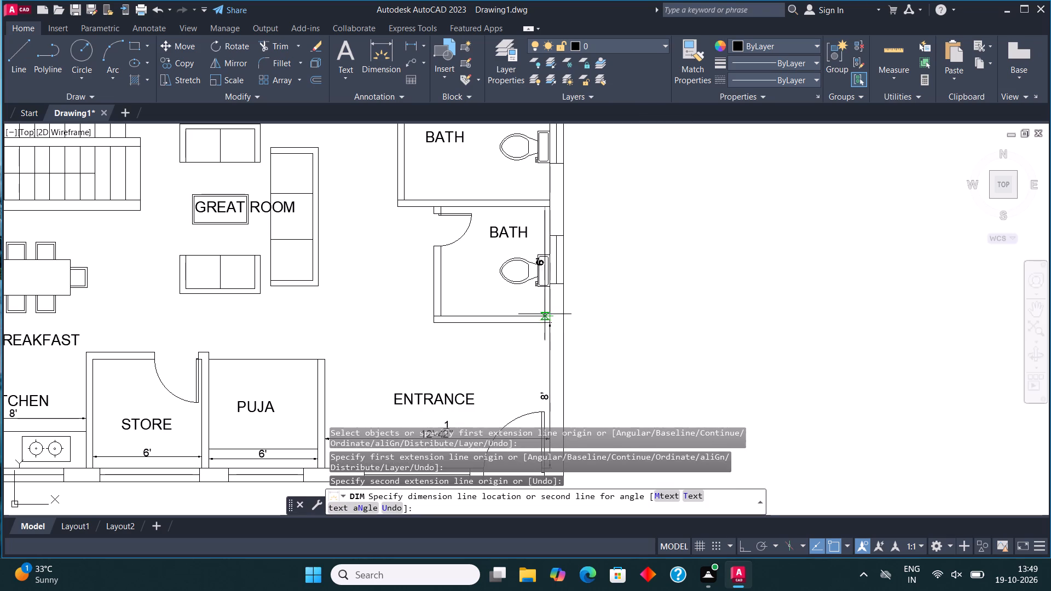
click(478, 307)
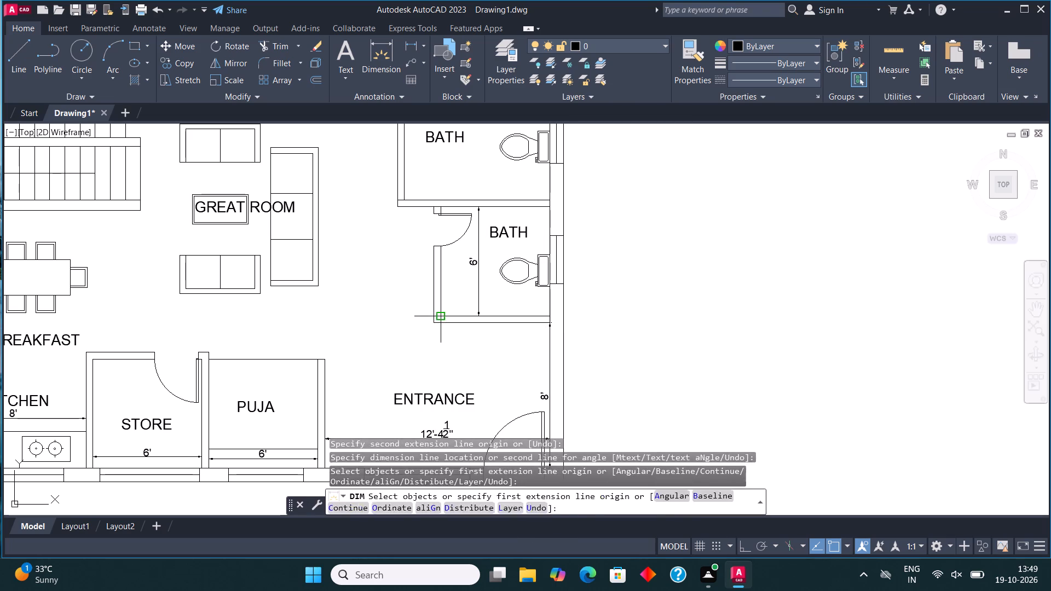
Dimension the inside width of the same bath, placing the dimension line just above its ENTRANCE-side wall.
click(442, 316)
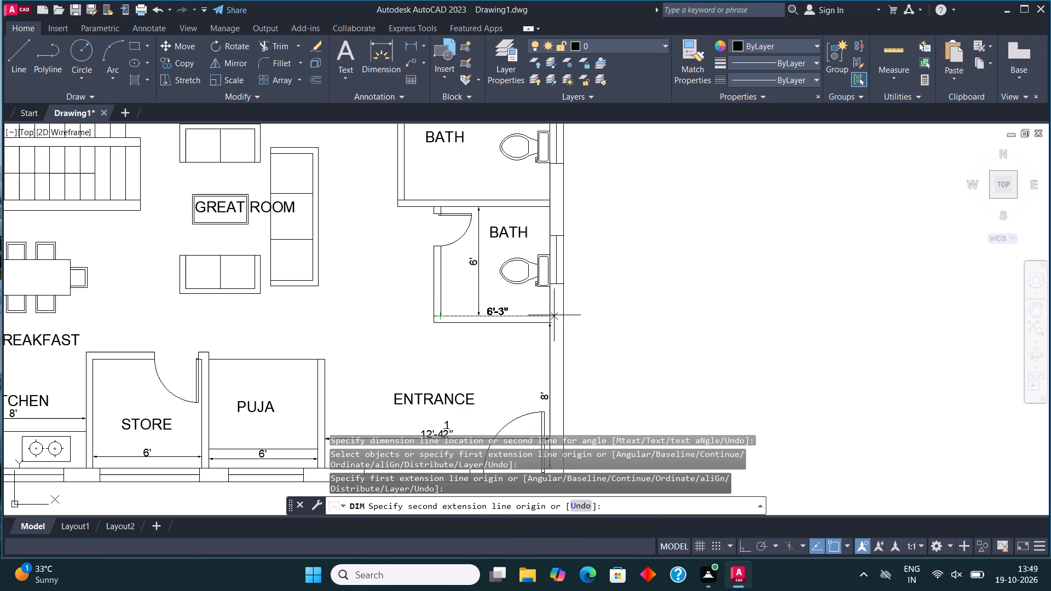
click(548, 315)
click(545, 305)
Dimension the inside width of the bath attached to KIDS BEDROOM, placing the dimension line just above its lower wall.
scroll(542, 331, down, 1)
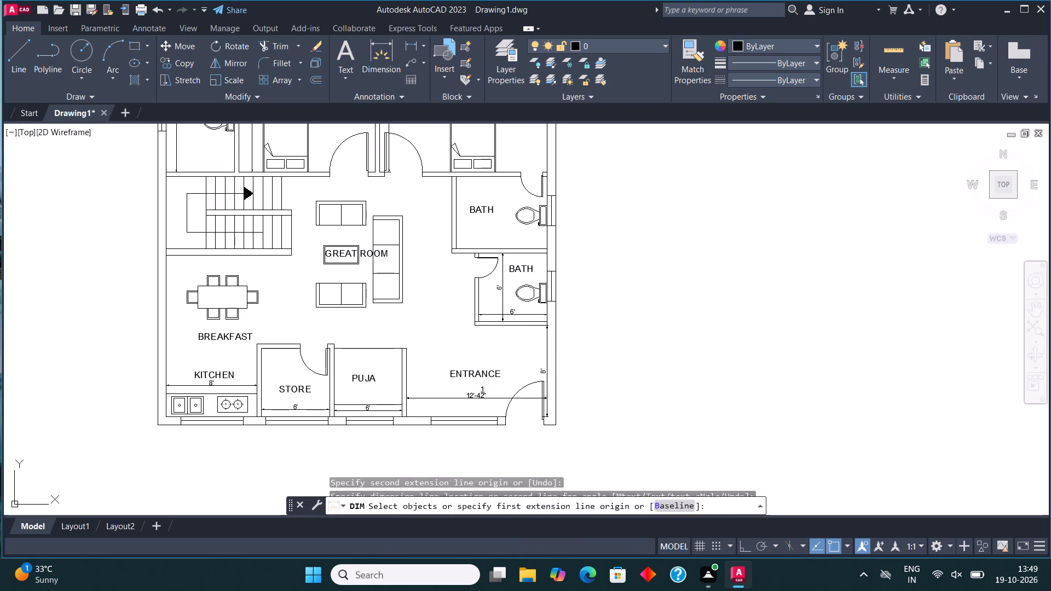
scroll(482, 260, up, 3)
click(371, 215)
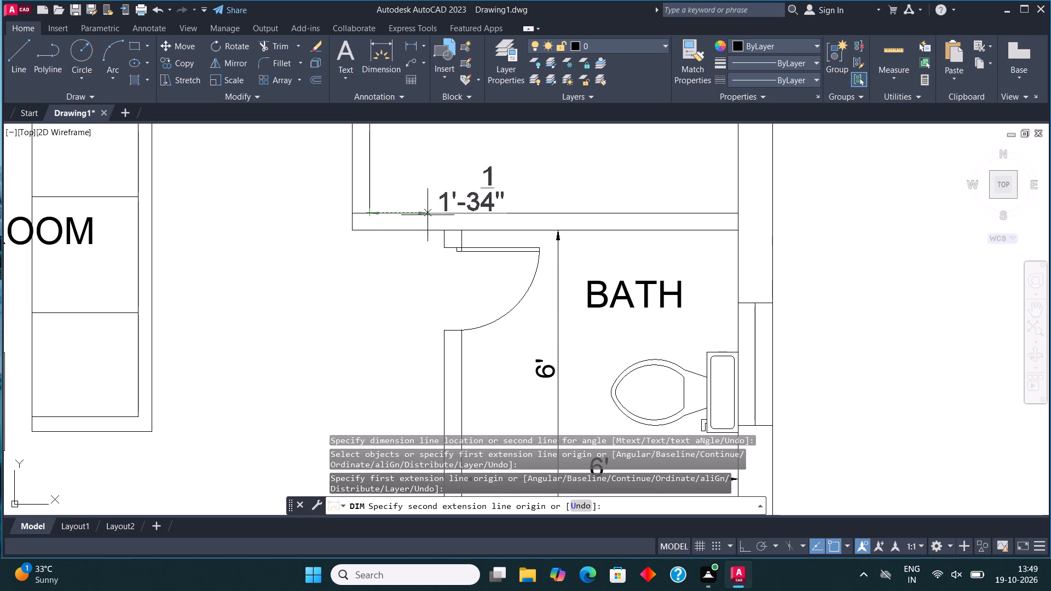
click(740, 210)
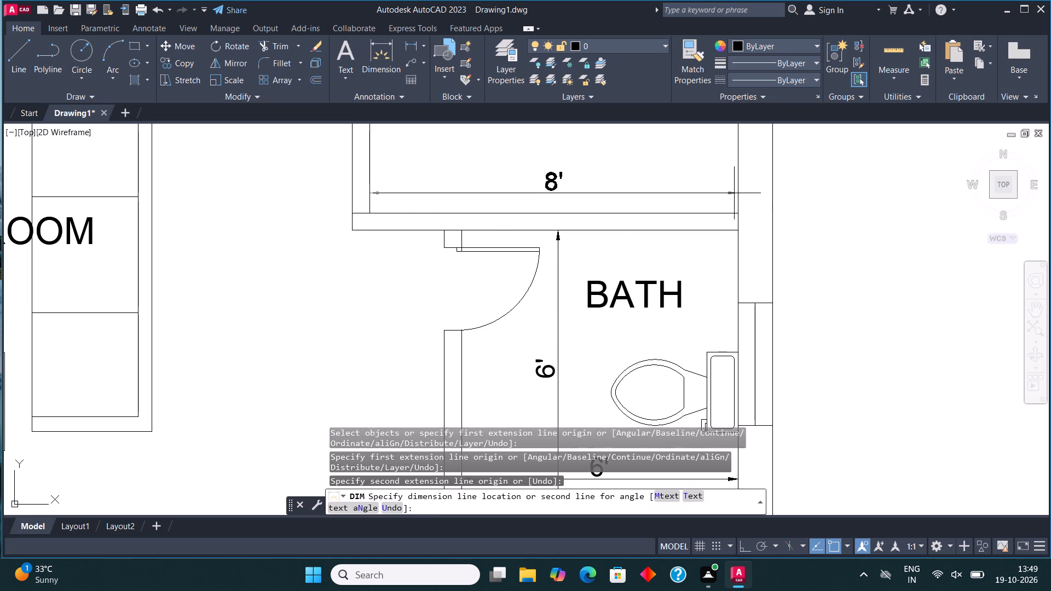
click(734, 189)
Dimension the inside length of the bath attached to KIDS BEDROOM, placing the vertical dimension line just inside its GREAT ROOM-side wall.
scroll(576, 333, down, 3)
scroll(547, 285, up, 2)
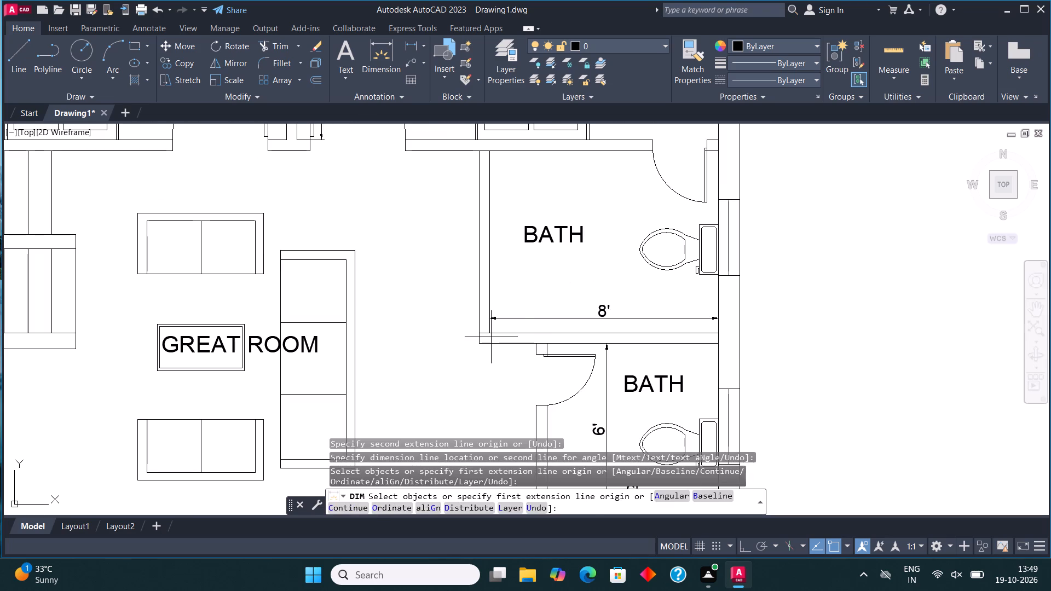
click(490, 334)
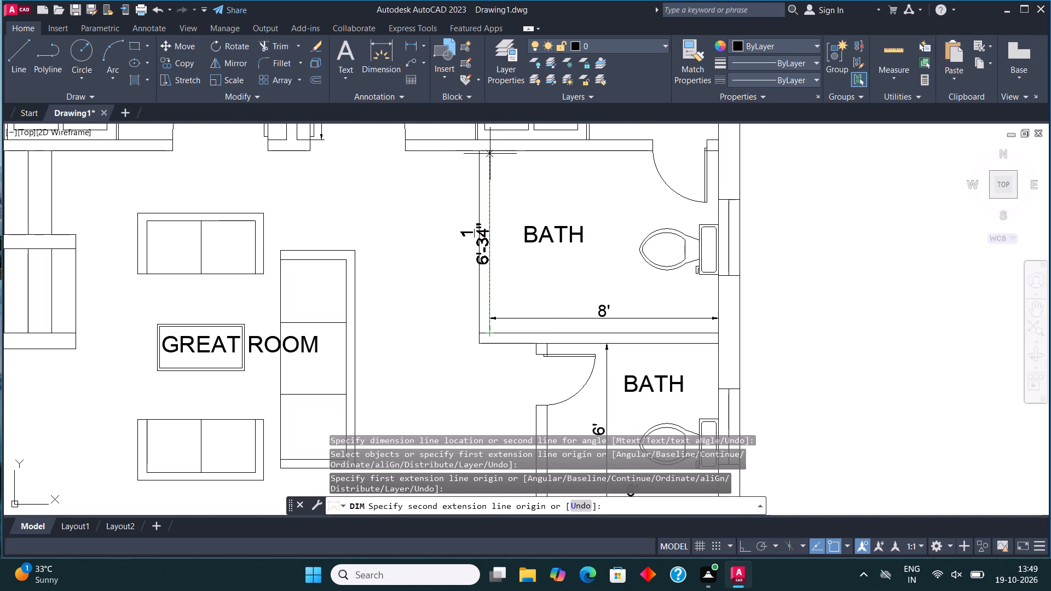
click(490, 152)
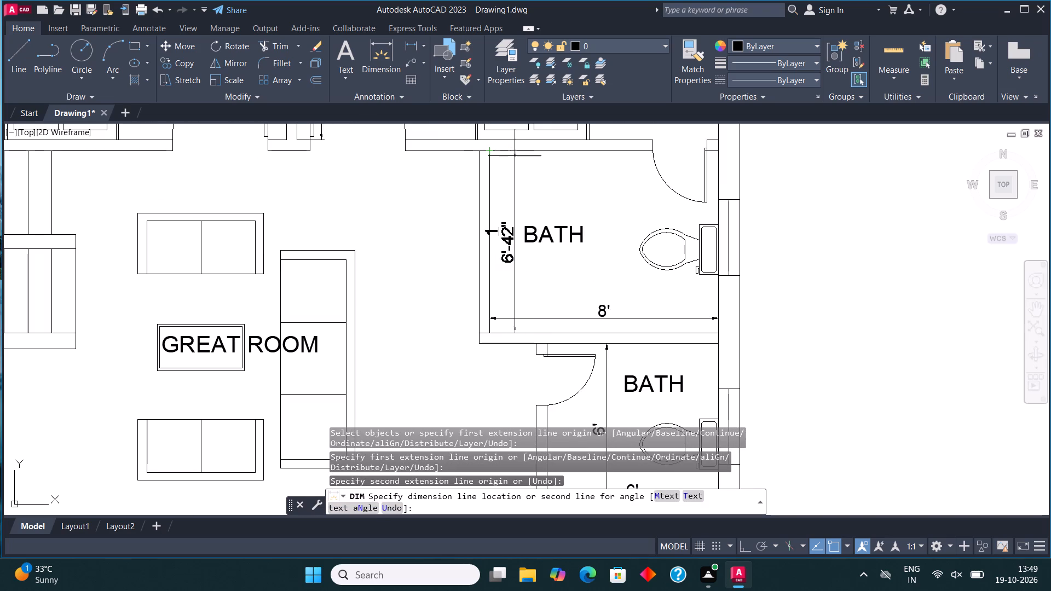
click(515, 156)
Dimension the full width of the staircase area along its lower wall, placing the dimension line across the lower flight.
scroll(487, 305, down, 3)
middle_drag(470, 326, 478, 291)
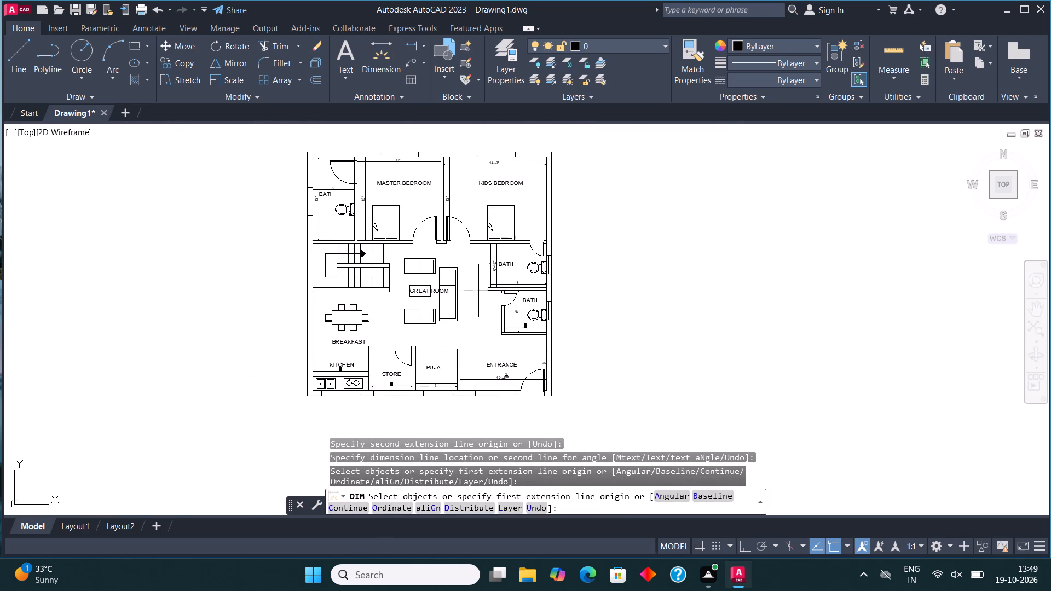
scroll(330, 285, up, 3)
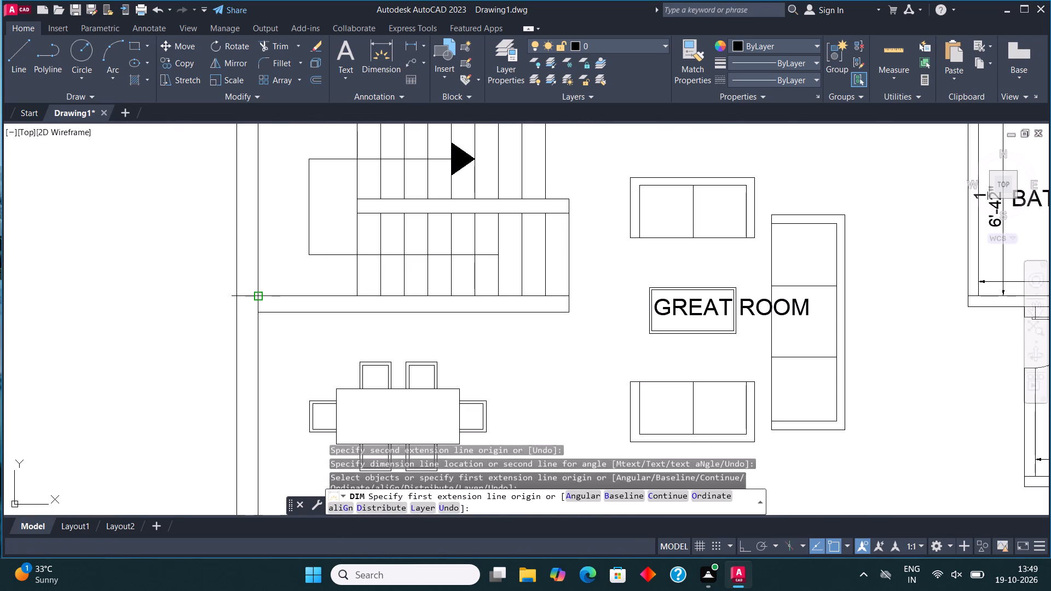
click(257, 299)
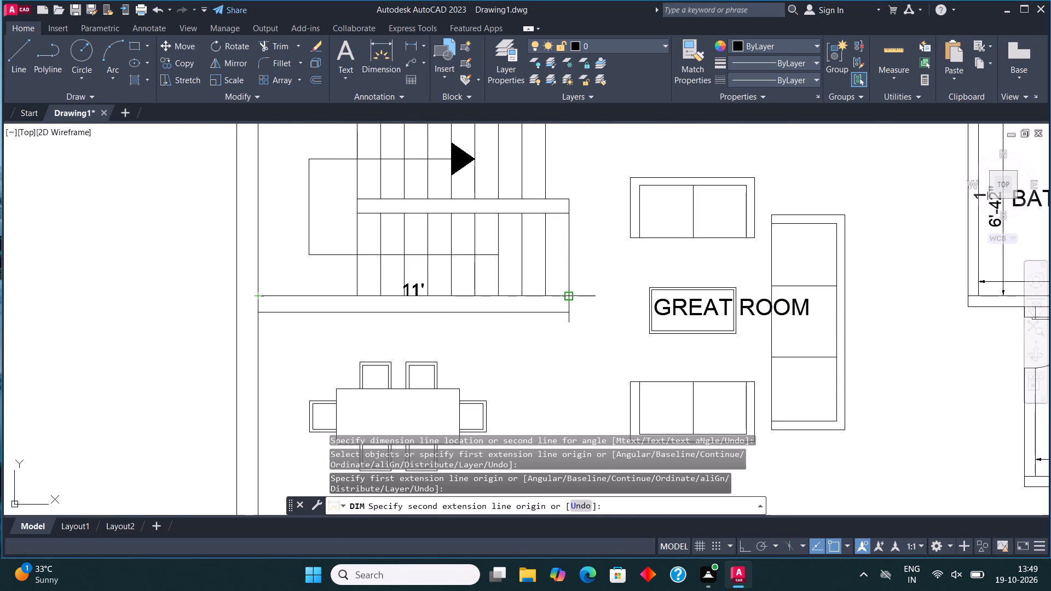
click(568, 292)
click(563, 264)
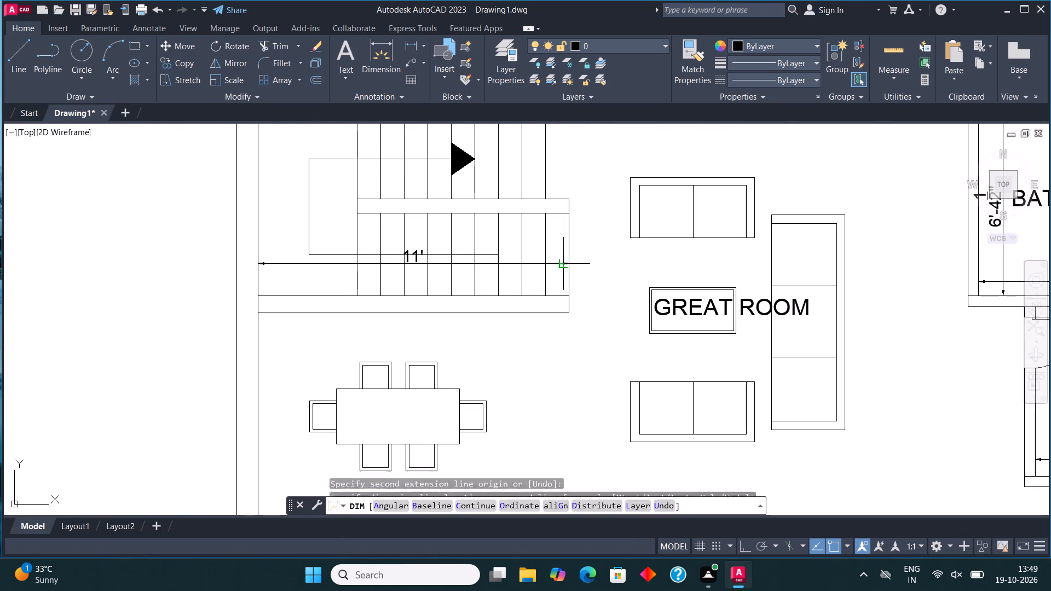
Dimension the stair landing's width from the outer wall to the first tread, placing the line just above the staircase's lower wall.
click(254, 297)
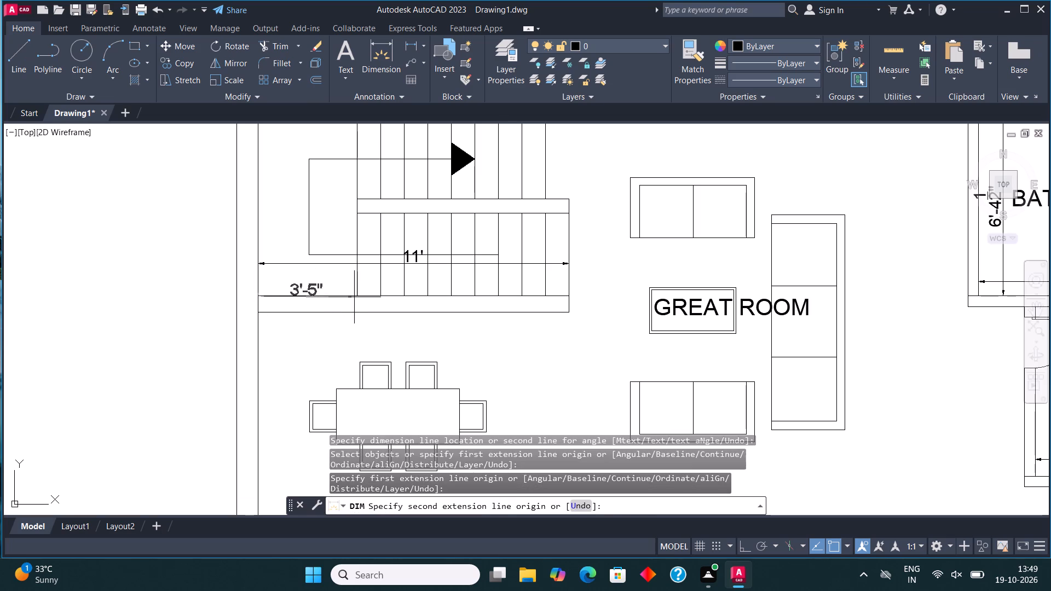
click(359, 297)
click(359, 282)
Dimension the inside length of the staircase area between its lower and upper walls, placing the vertical line just inside the outer wall.
scroll(384, 346, down, 2)
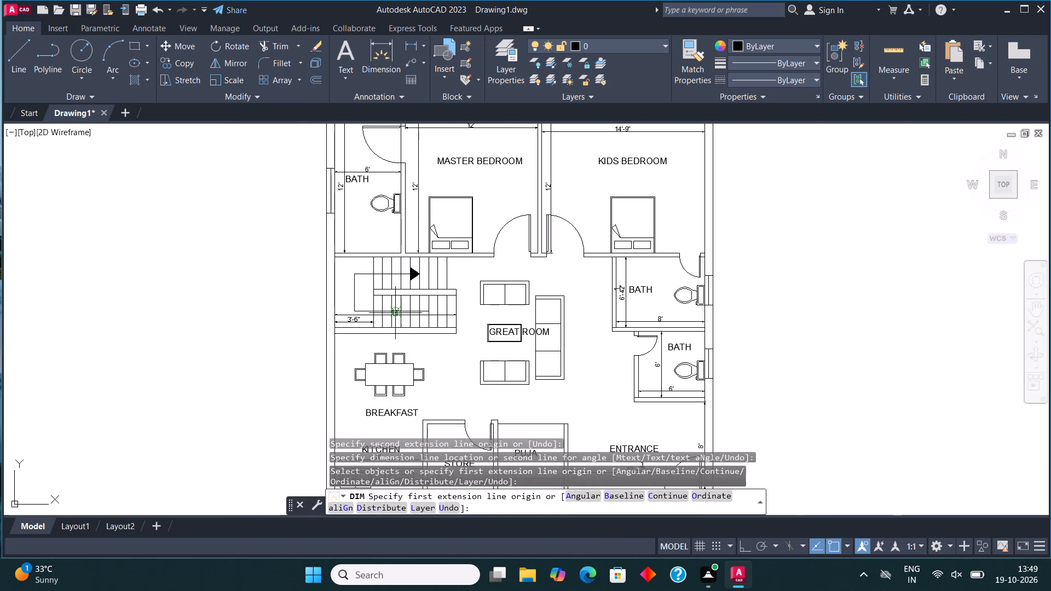
scroll(393, 296, up, 2)
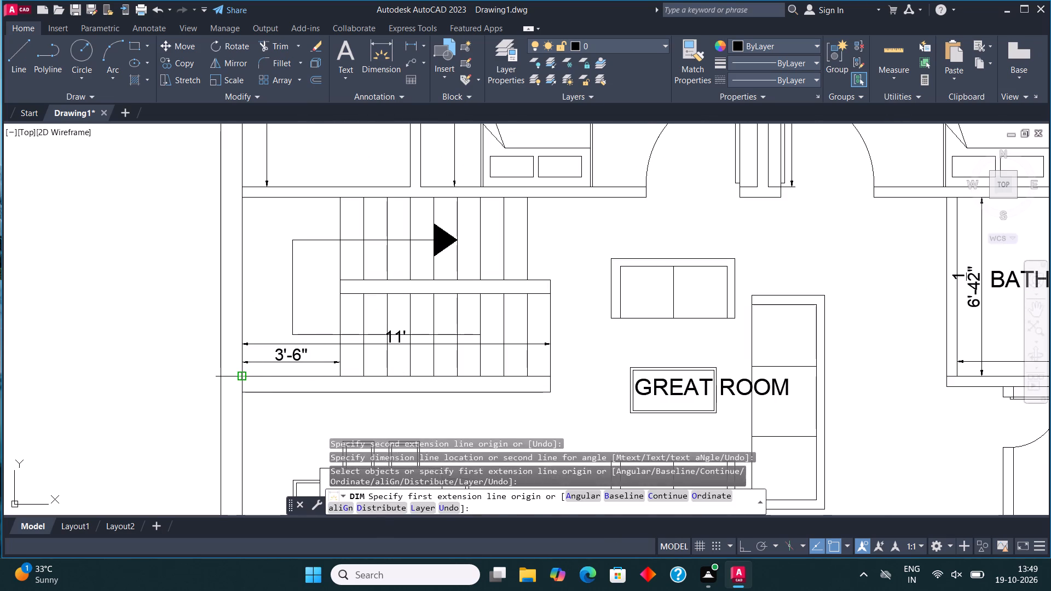
click(244, 376)
click(243, 195)
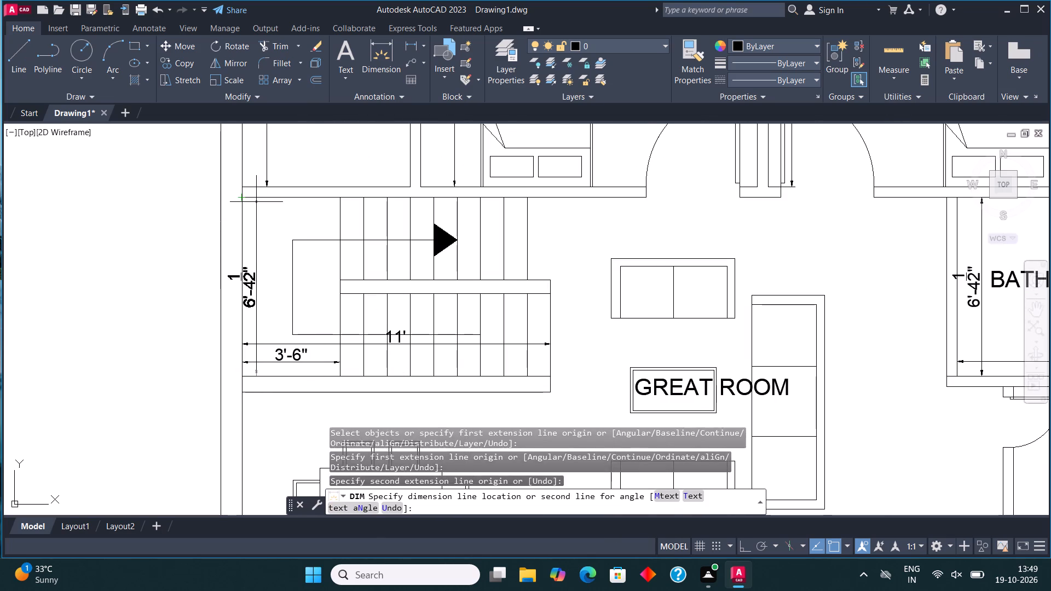
click(259, 204)
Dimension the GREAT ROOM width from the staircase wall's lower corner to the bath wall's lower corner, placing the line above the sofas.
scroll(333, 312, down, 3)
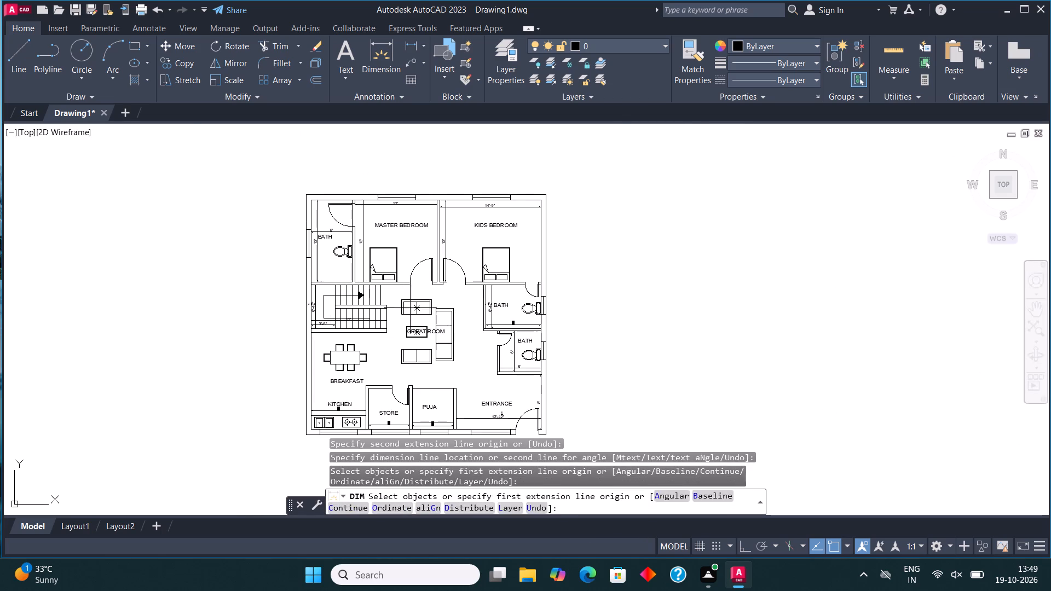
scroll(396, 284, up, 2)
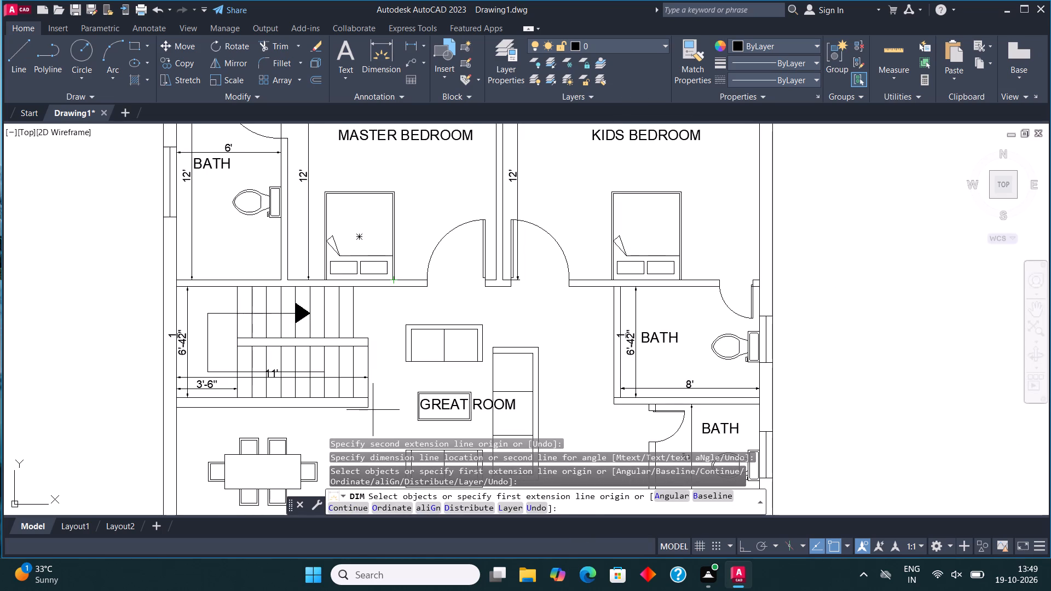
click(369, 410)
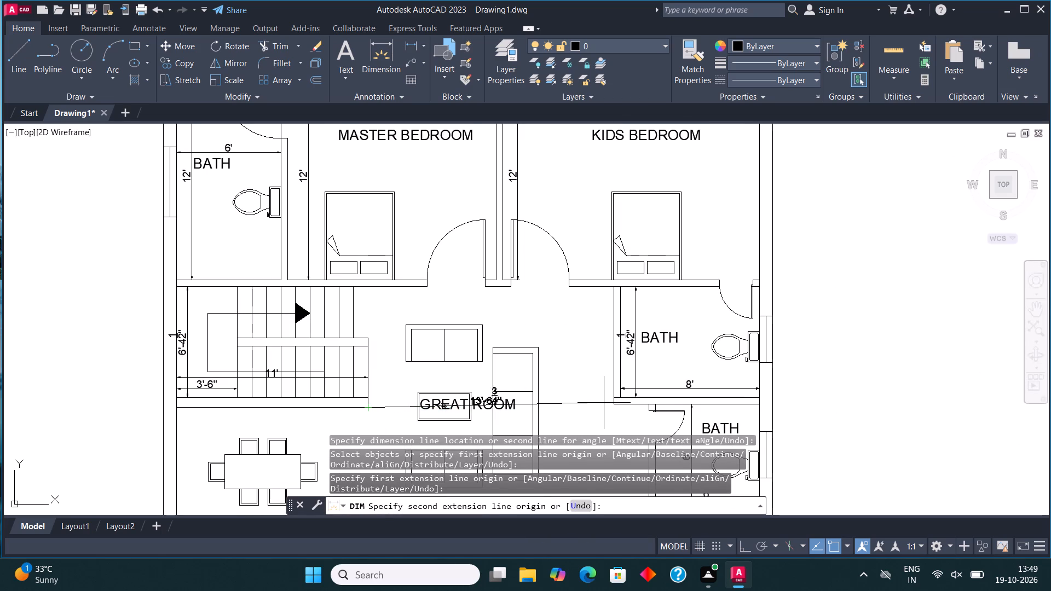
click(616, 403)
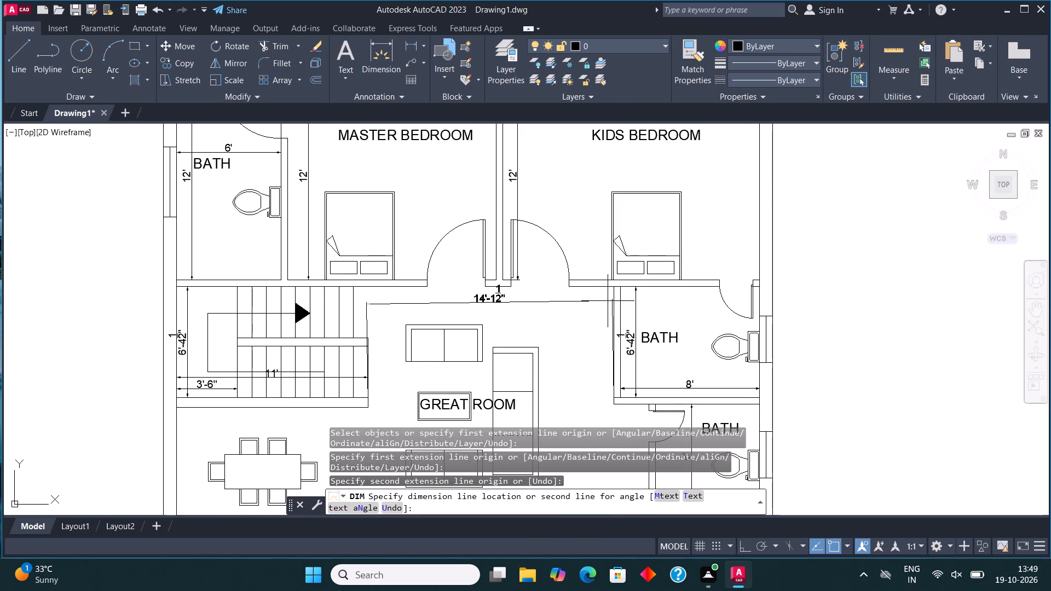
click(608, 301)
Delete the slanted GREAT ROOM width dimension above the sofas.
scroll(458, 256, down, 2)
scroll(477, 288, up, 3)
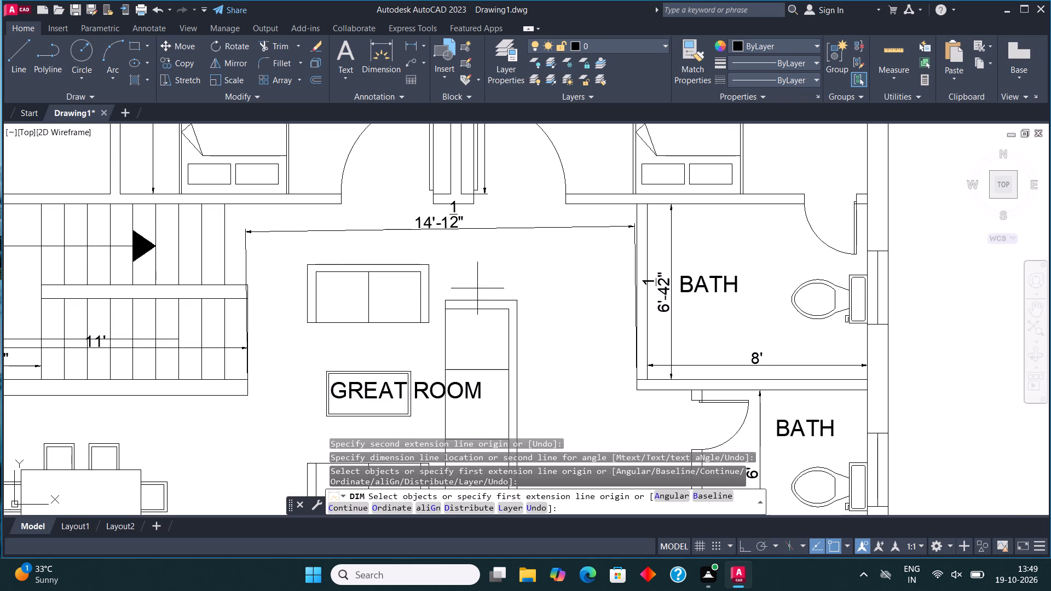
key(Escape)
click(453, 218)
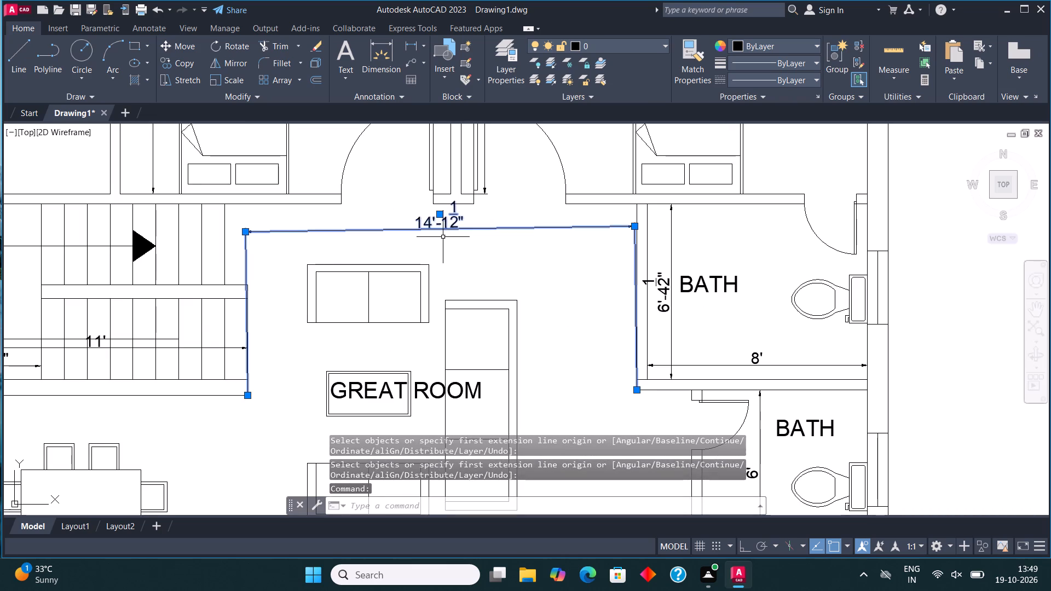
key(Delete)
Dimension the GREAT ROOM width horizontally from the stair's middle wall to the bath wall with Ortho on, placing the line above the sofas.
click(379, 61)
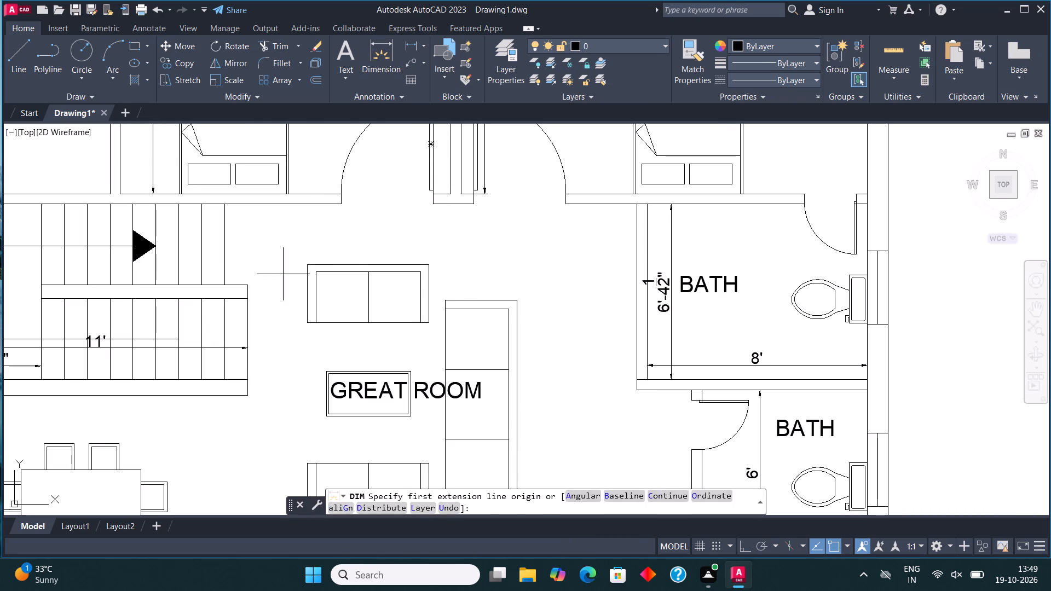
click(247, 286)
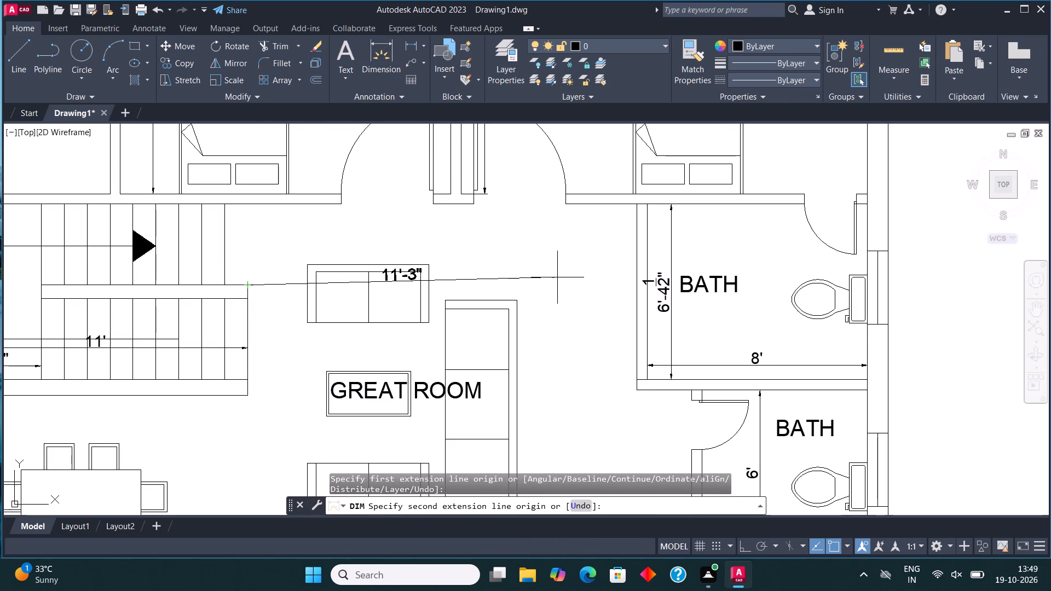
key(F8)
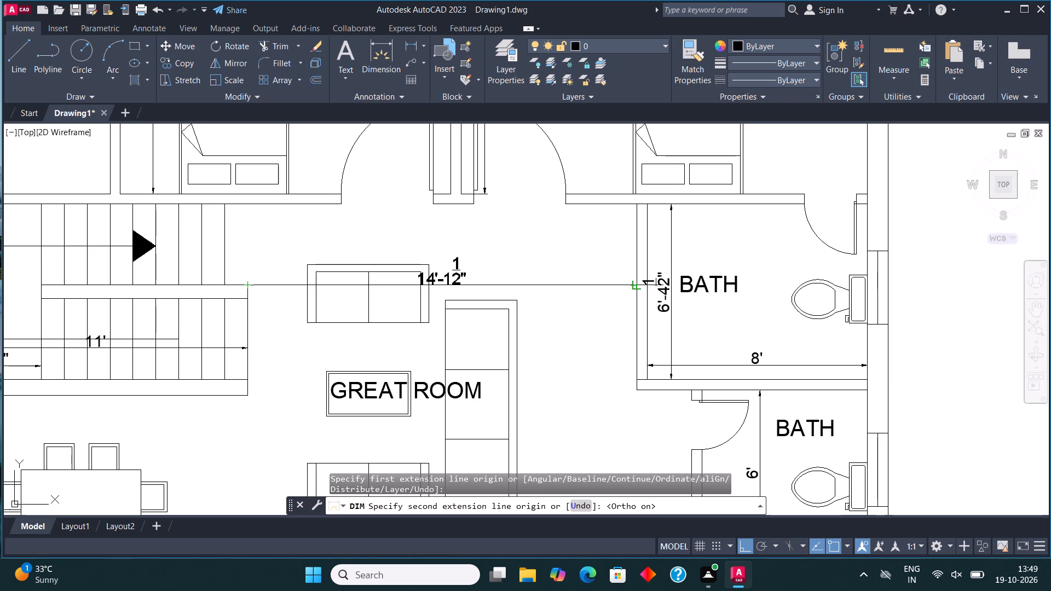
click(639, 285)
click(630, 242)
Dimension the GREAT ROOM length from the STORE wall to the MASTER BEDROOM wall, placing the vertical line between the staircase and sofas.
scroll(507, 245, down, 1)
middle_drag(524, 276, 498, 192)
scroll(451, 245, down, 1)
scroll(376, 337, up, 1)
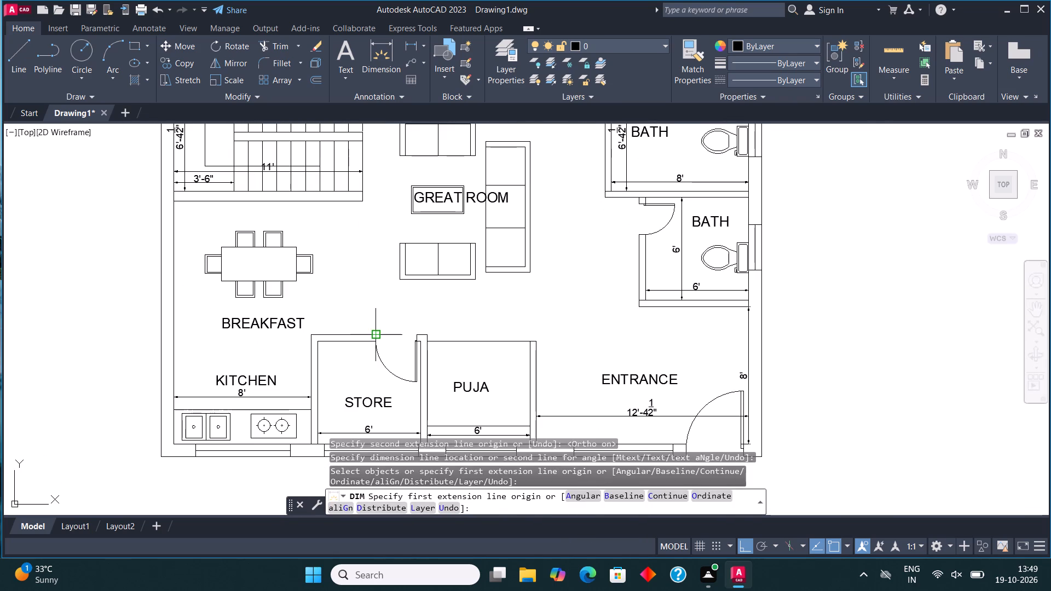
click(374, 333)
scroll(372, 328, down, 2)
scroll(374, 188, up, 2)
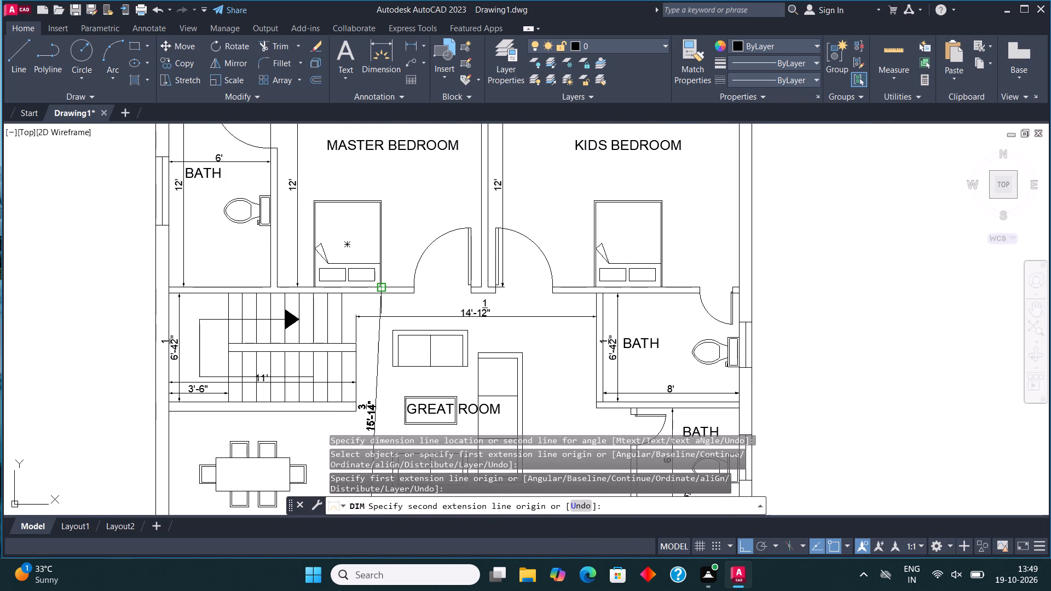
click(371, 295)
click(377, 299)
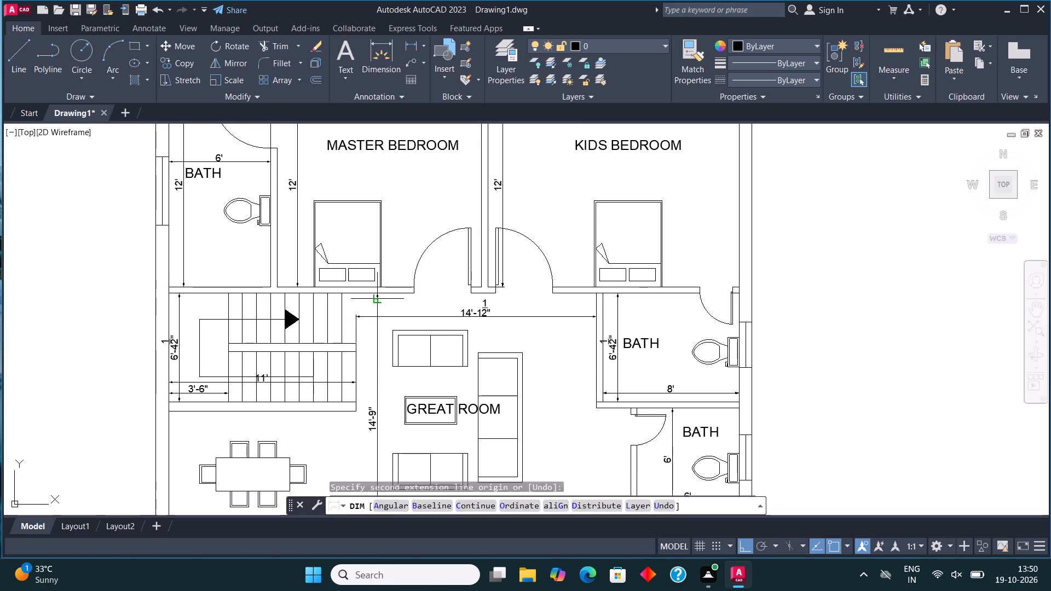
Dimension the BREAKFAST area's width along the staircase's lower wall, placing the dimension line between that wall and the dining table.
scroll(432, 212, down, 2)
middle_drag(449, 285, 450, 265)
scroll(400, 289, up, 2)
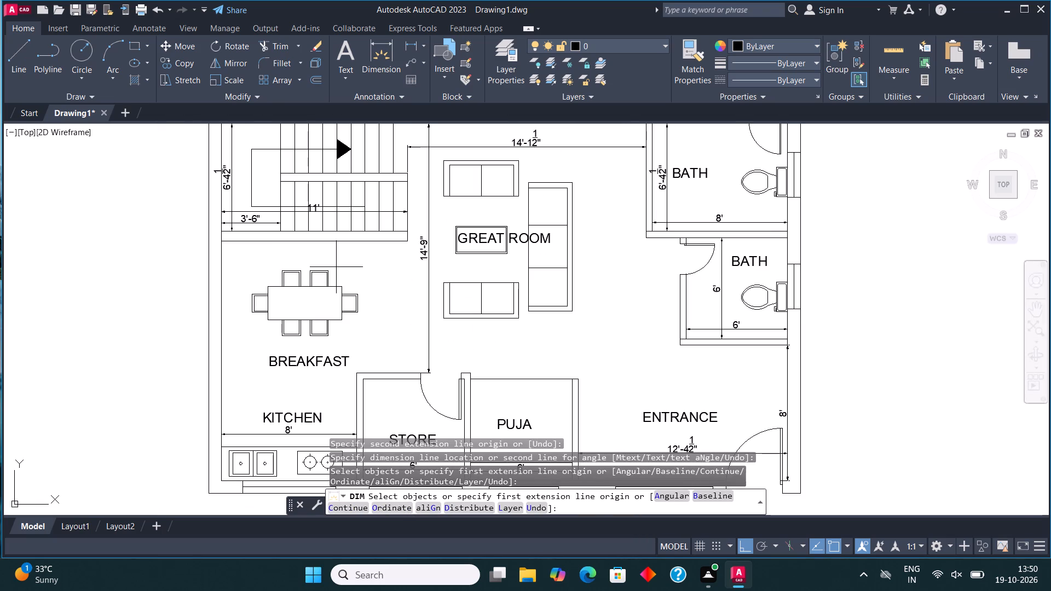
click(222, 240)
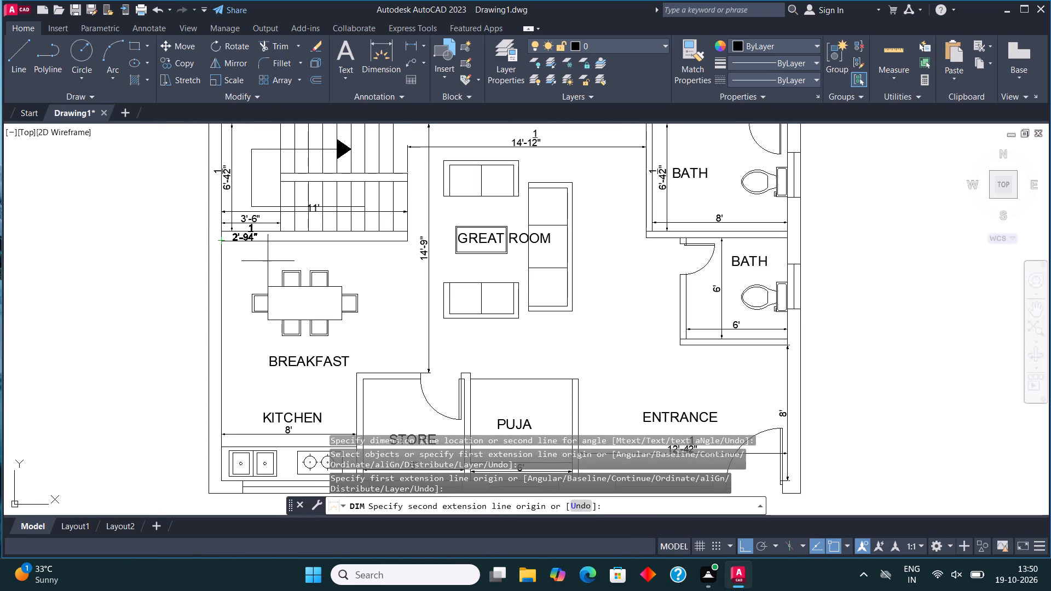
click(406, 241)
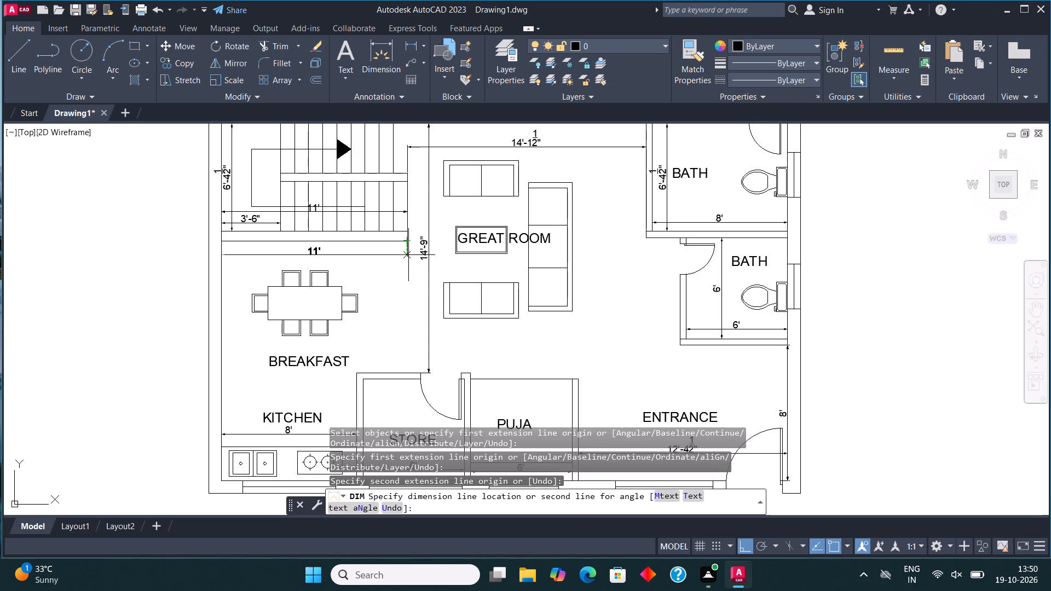
click(408, 258)
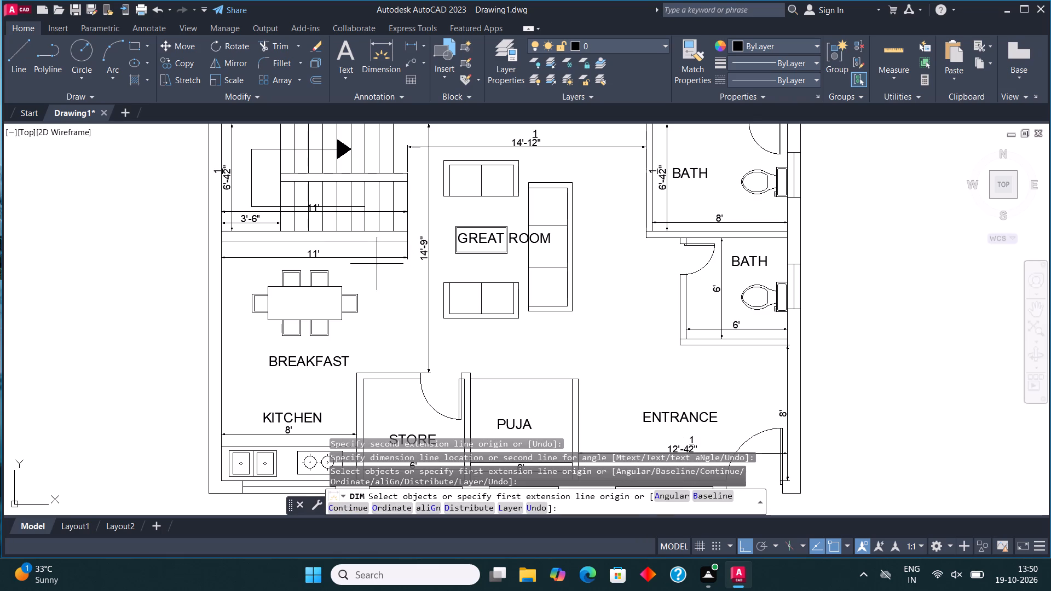
key(Escape)
Dimension the inside length of PUJA from the front wall to its open edge, placing the vertical line just inside the ENTRANCE-side wall.
scroll(412, 267, down, 2)
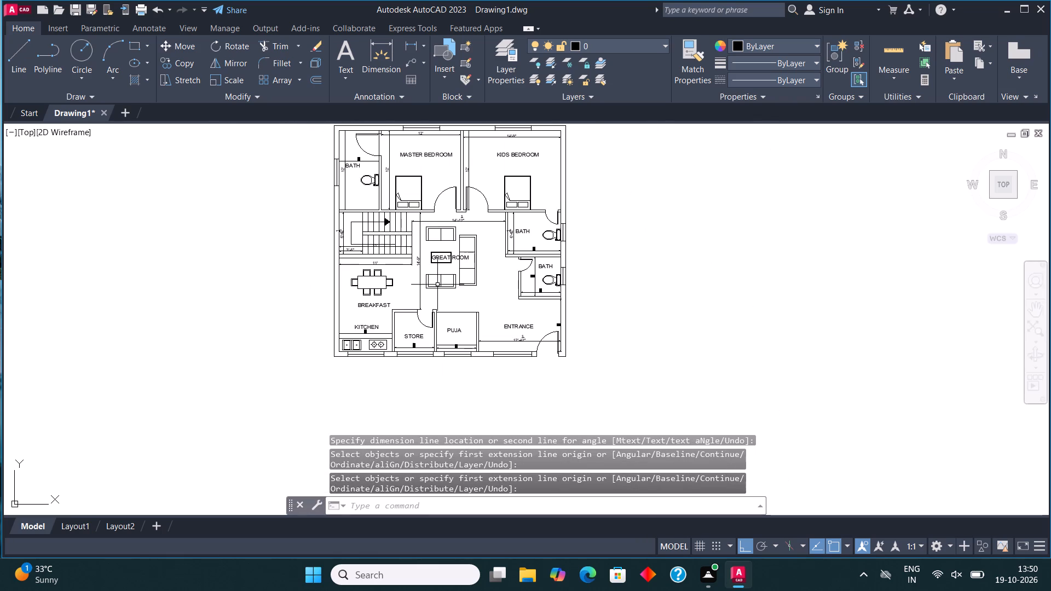
scroll(444, 287, up, 2)
middle_drag(439, 286, 426, 273)
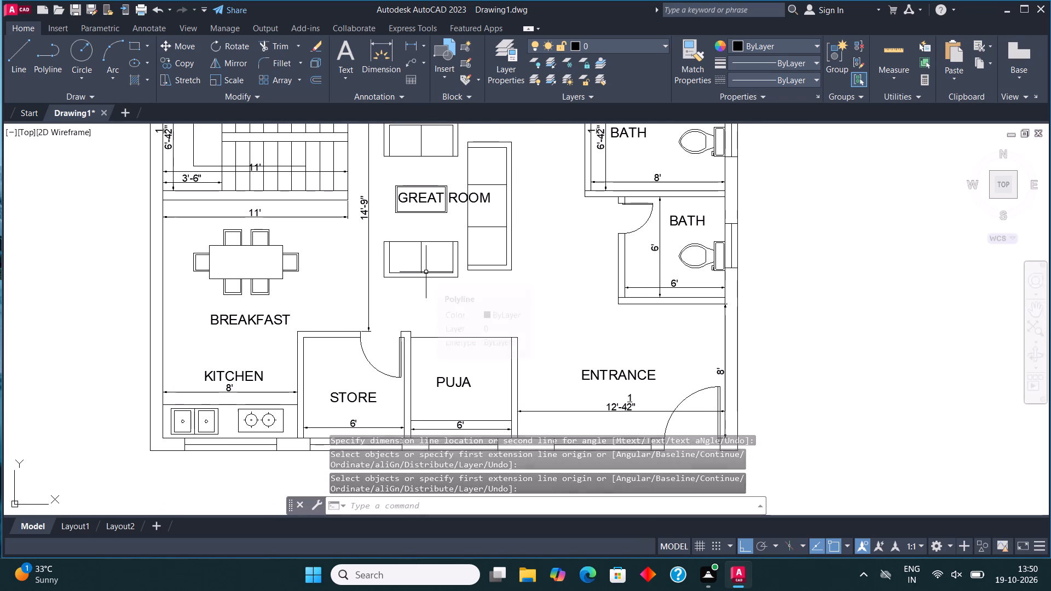
scroll(430, 275, down, 1)
middle_drag(526, 370, 515, 325)
scroll(515, 325, up, 1)
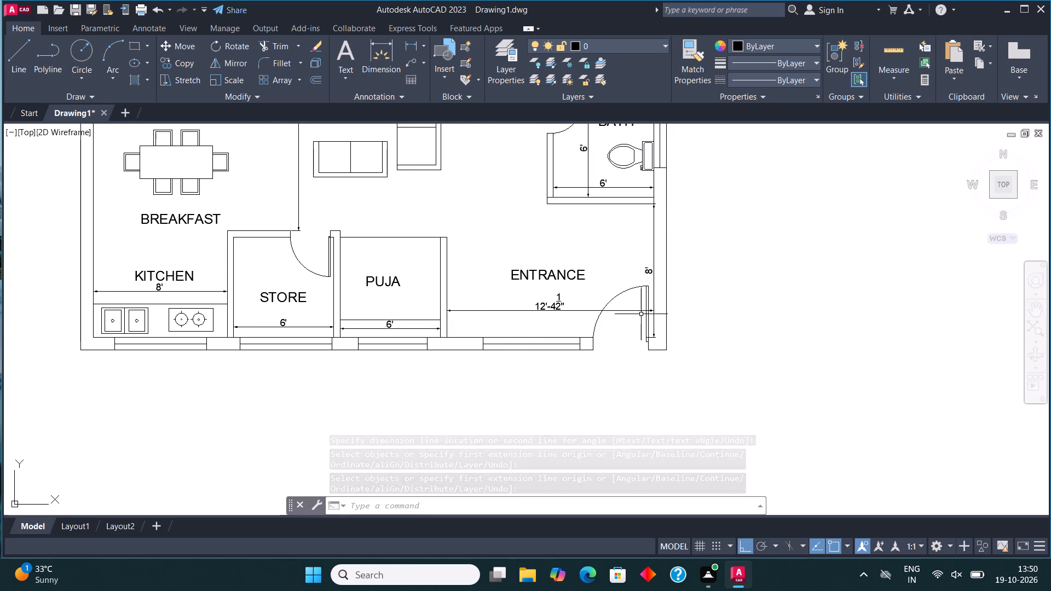
middle_drag(638, 309, 661, 323)
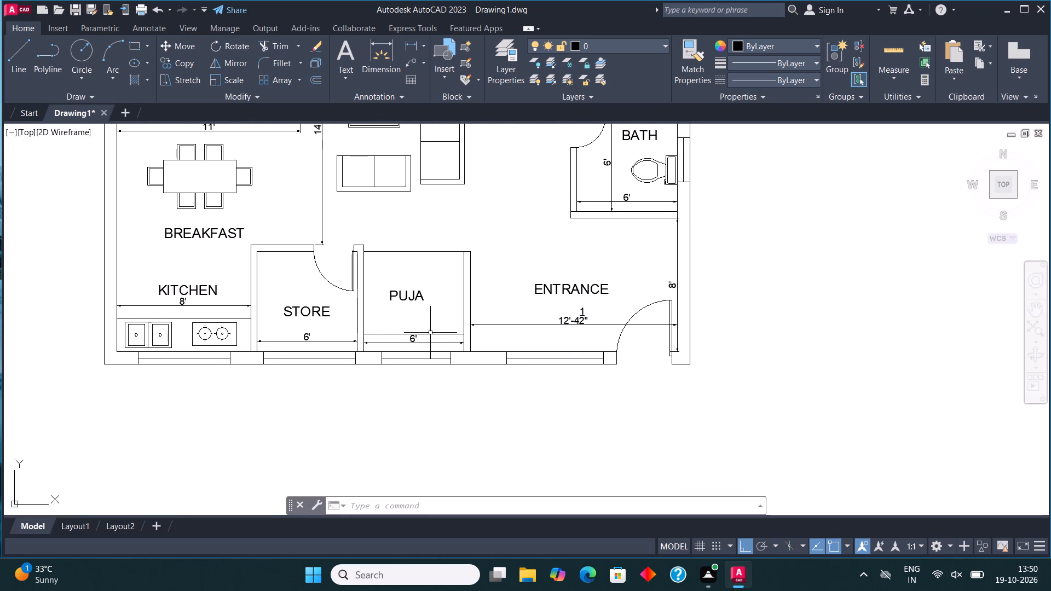
click(390, 57)
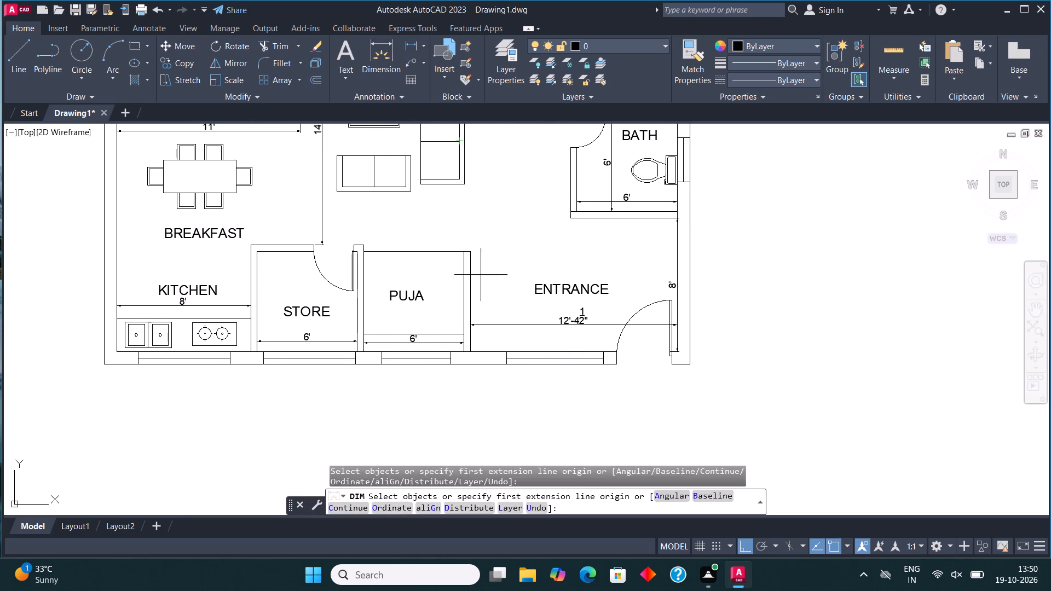
click(464, 351)
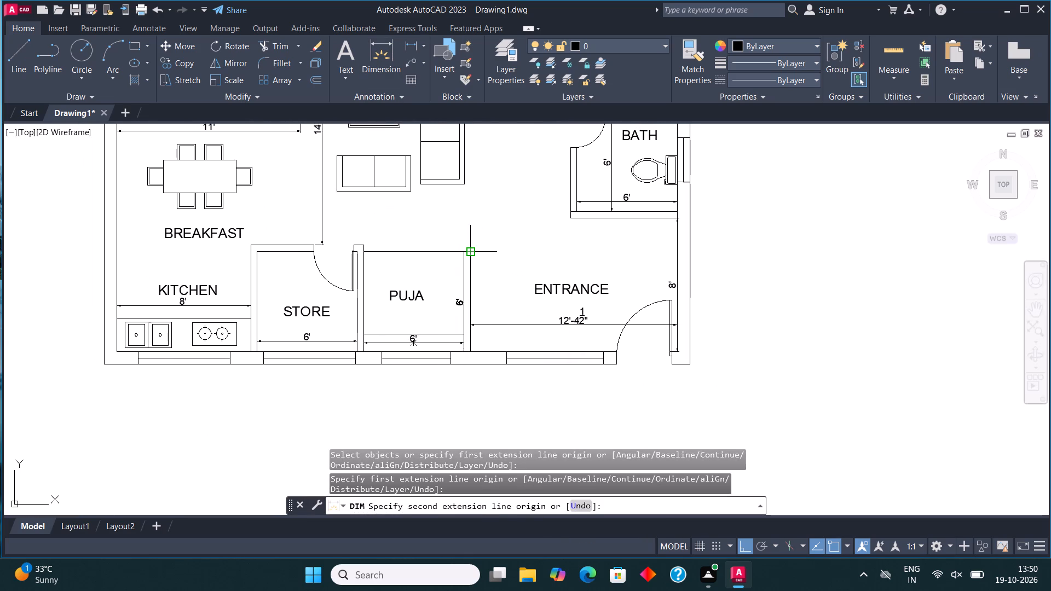
click(461, 251)
click(448, 250)
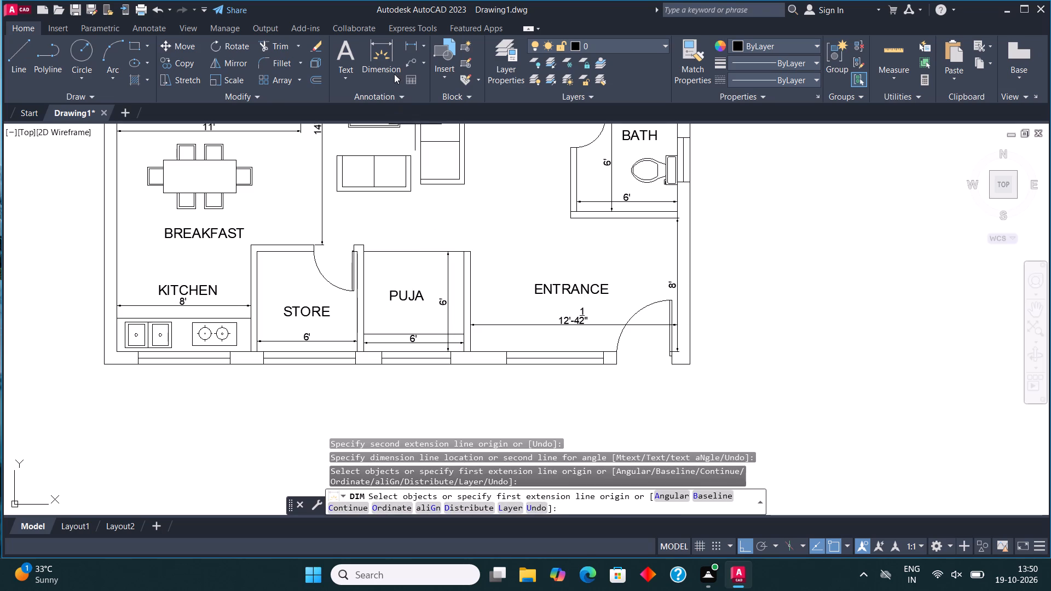
Dimension the inside length of STORE from the front wall to its upper wall, placing the vertical line just inside the KITCHEN-side wall.
click(389, 60)
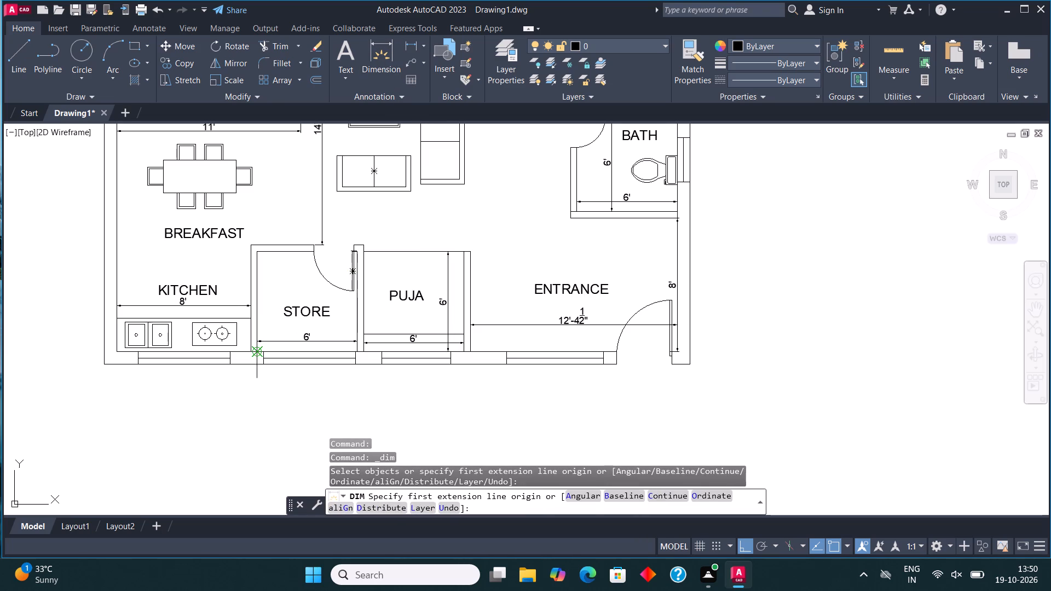
click(256, 350)
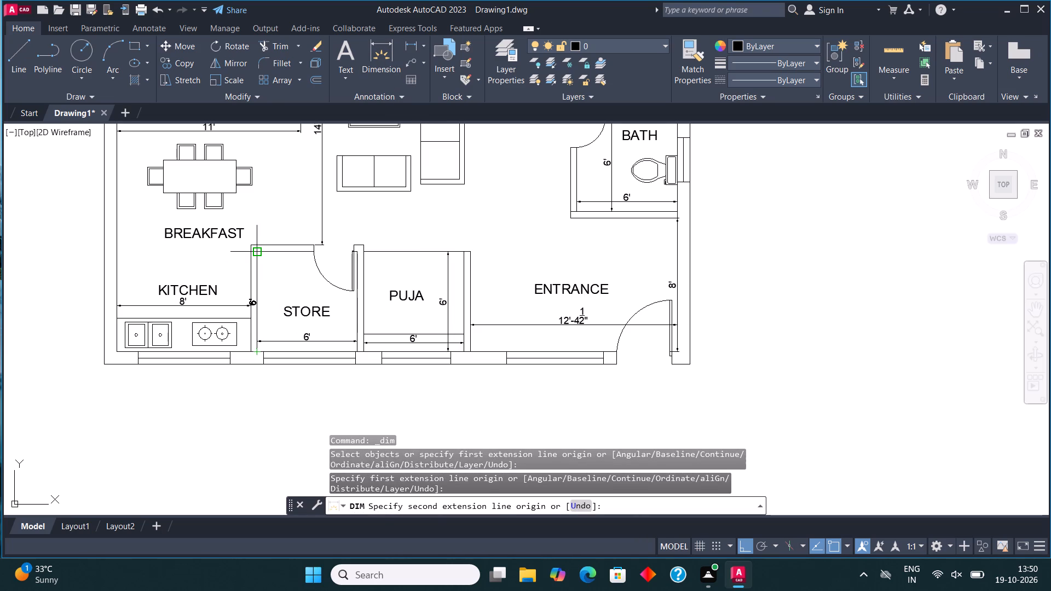
click(257, 251)
click(268, 258)
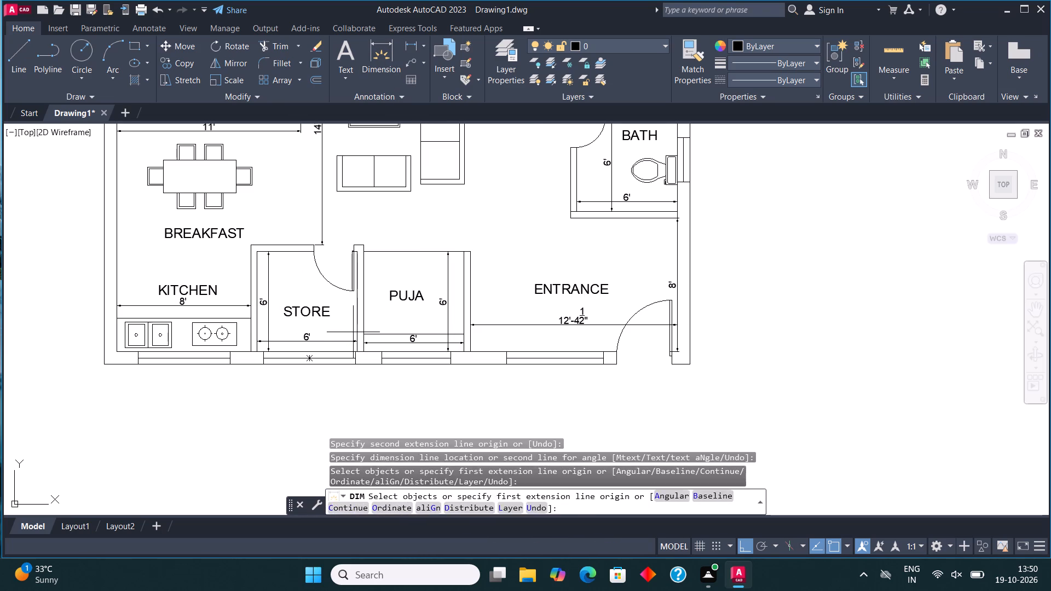
Dimension the combined KITCHEN and BREAKFAST length from the front wall to the staircase's lower wall, placing the vertical line just inside the outer wall.
scroll(357, 335, down, 1)
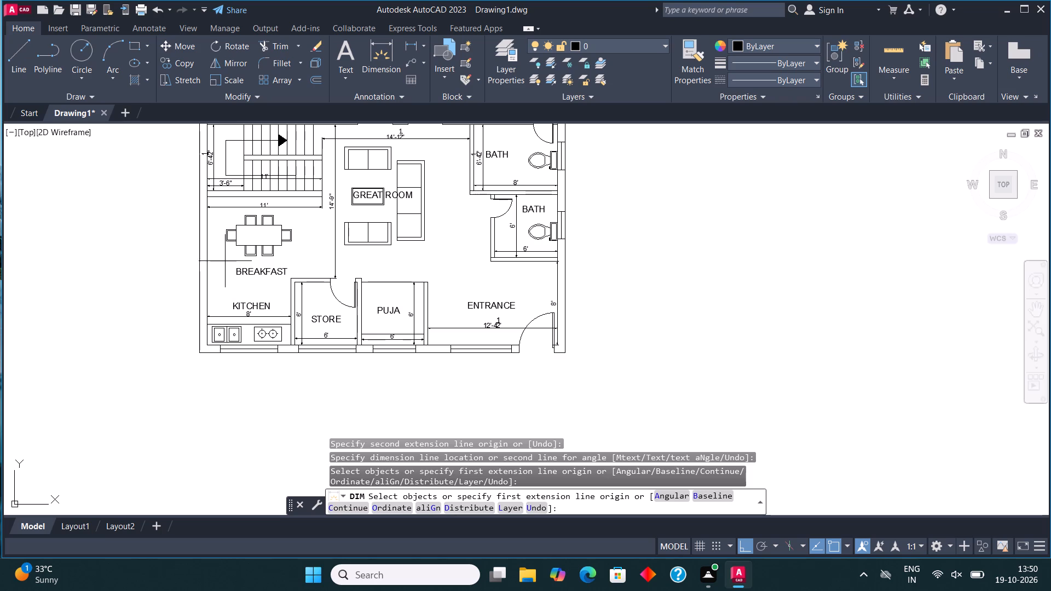
scroll(208, 322, up, 1)
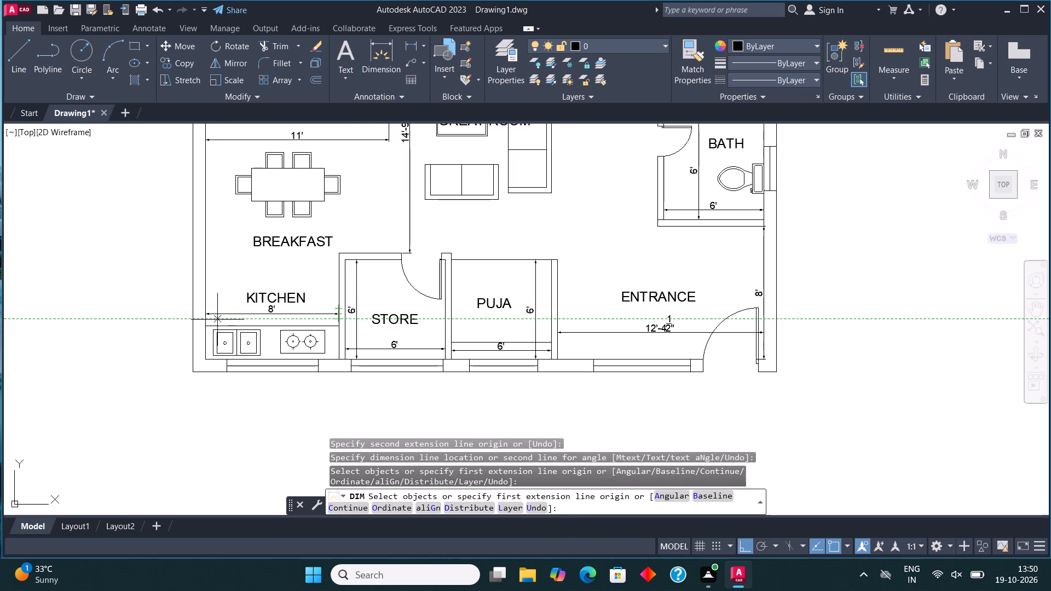
click(203, 358)
scroll(203, 354, down, 2)
scroll(201, 277, up, 3)
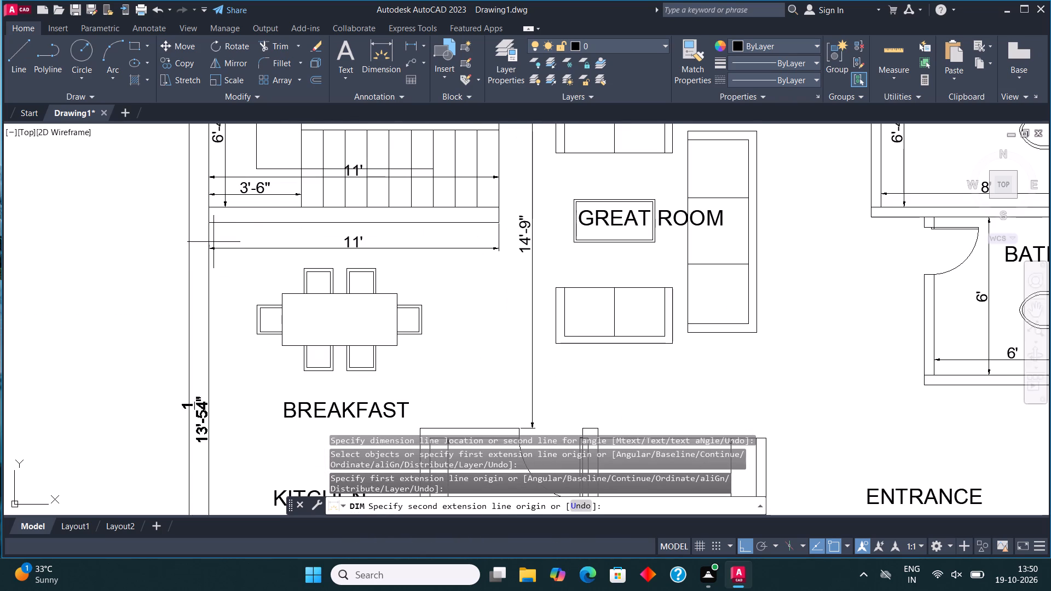
click(207, 221)
click(239, 244)
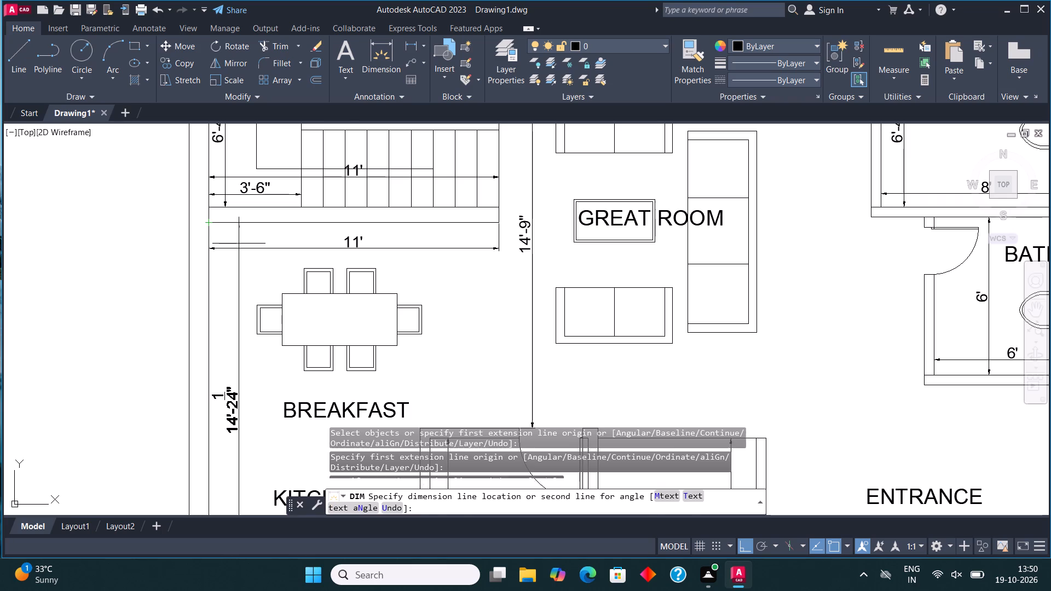
scroll(287, 202, down, 1)
key(Escape)
Create a new layer named WALL and set its colour to index 140.
scroll(363, 257, down, 1)
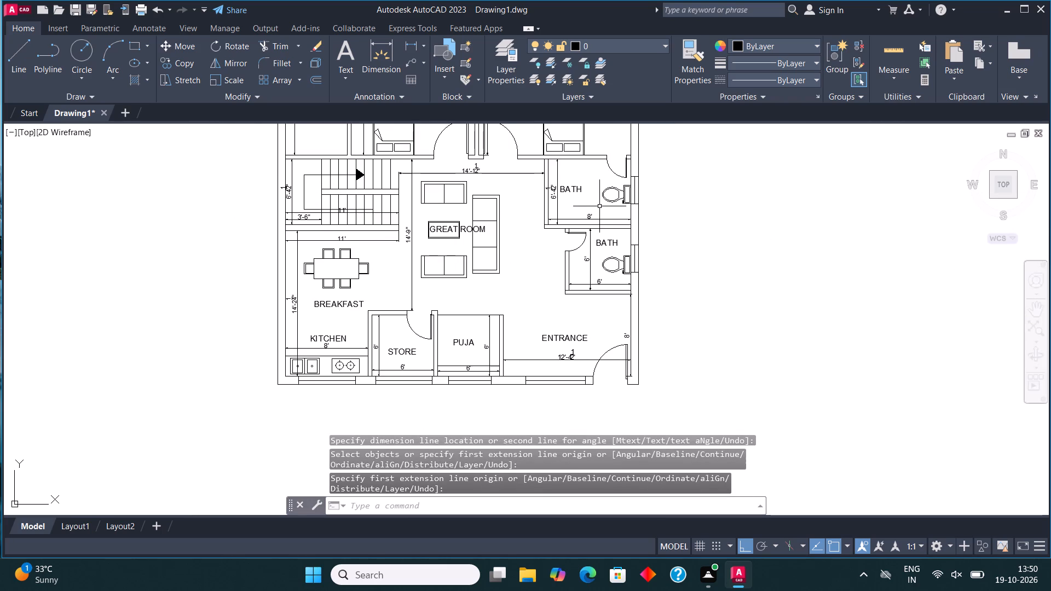
middle_drag(596, 223, 592, 311)
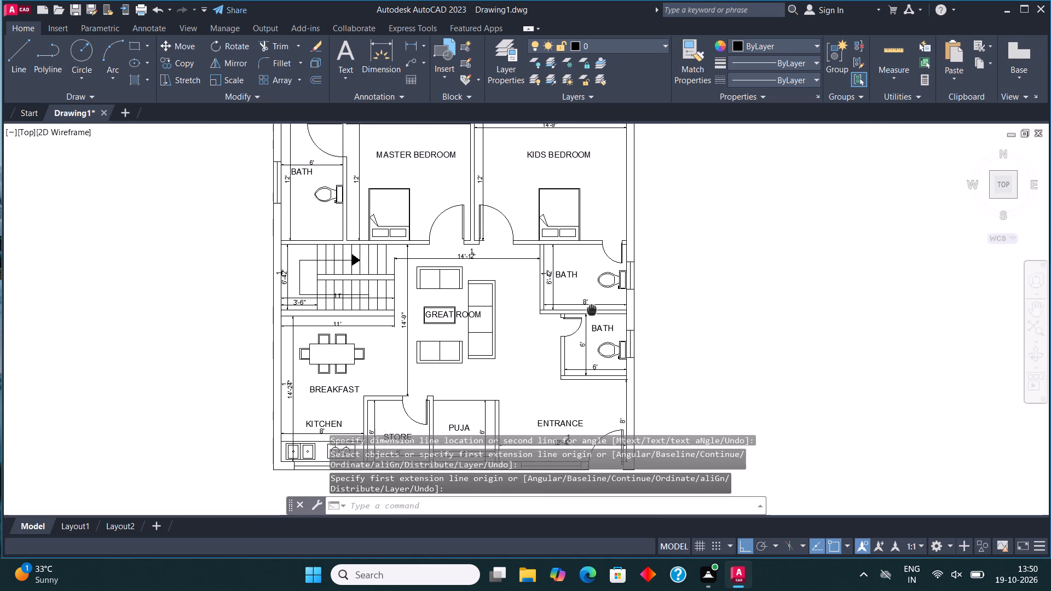
middle_drag(592, 311, 593, 365)
scroll(522, 289, down, 1)
middle_drag(513, 298, 472, 253)
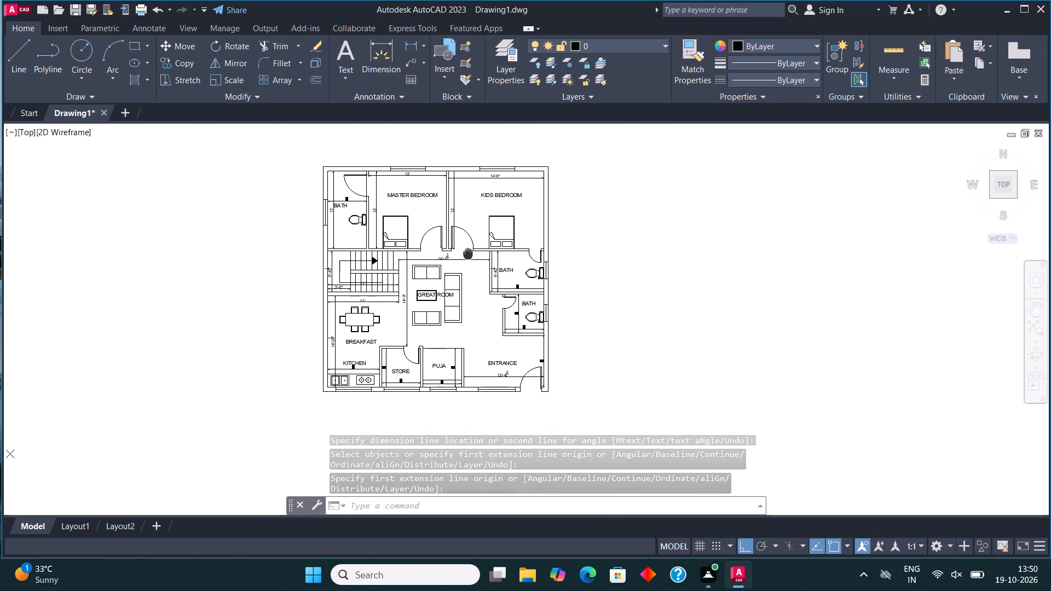
middle_drag(472, 253, 477, 258)
click(505, 52)
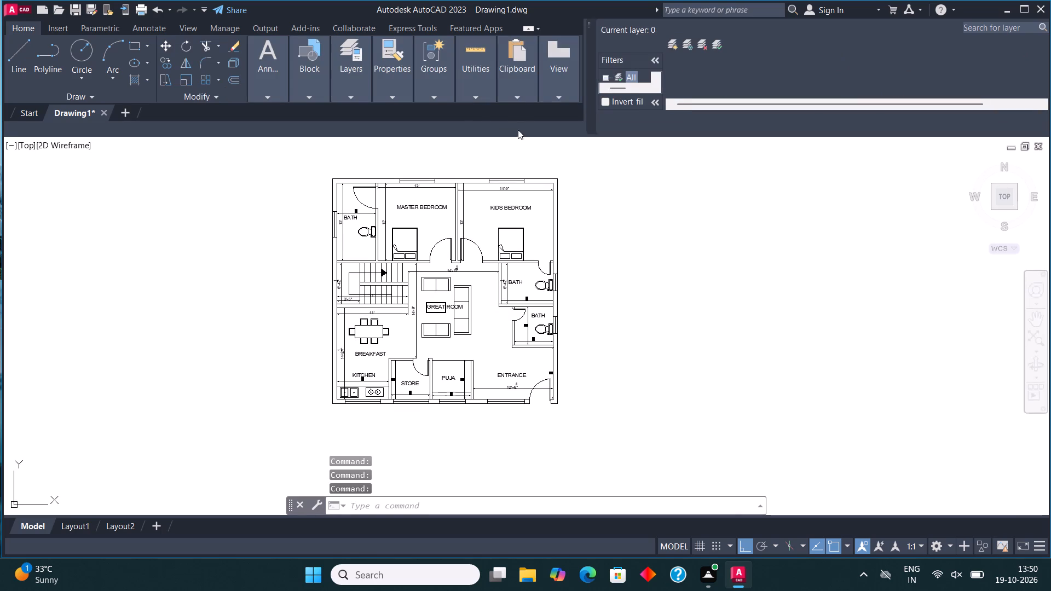
click(677, 40)
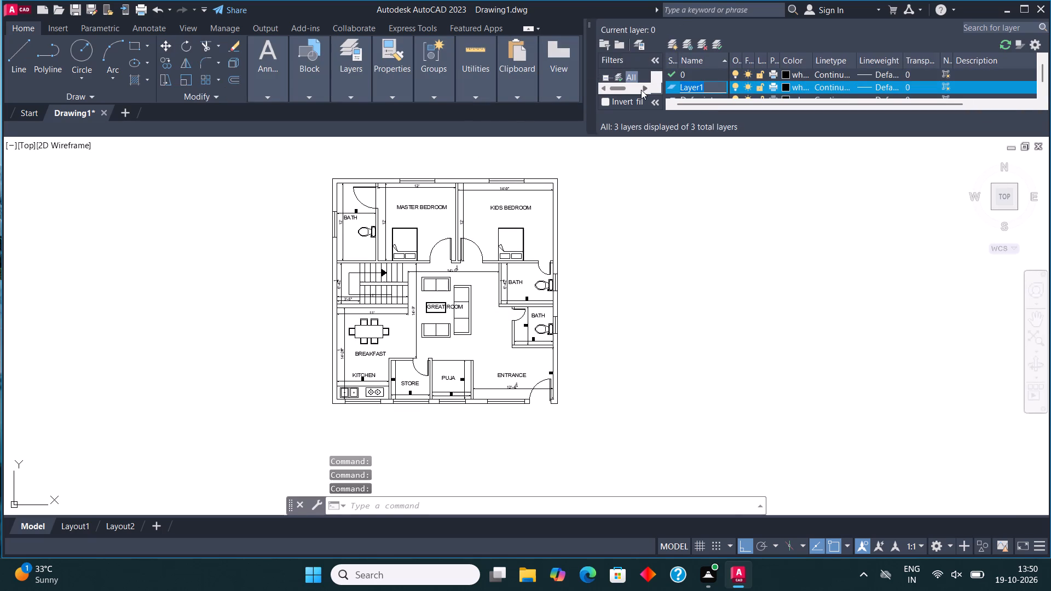
text(WALL)
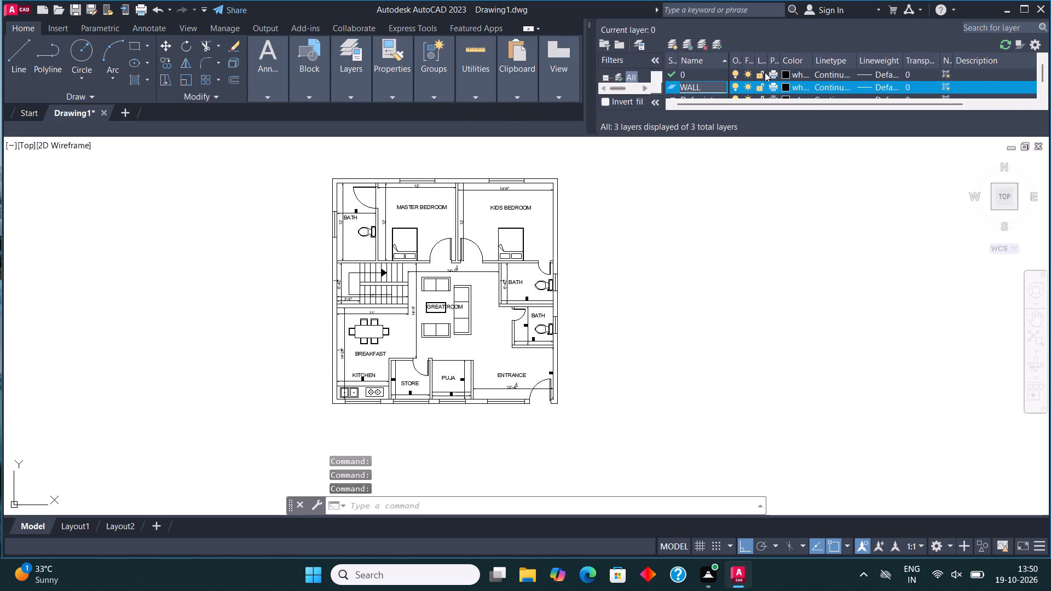
click(784, 87)
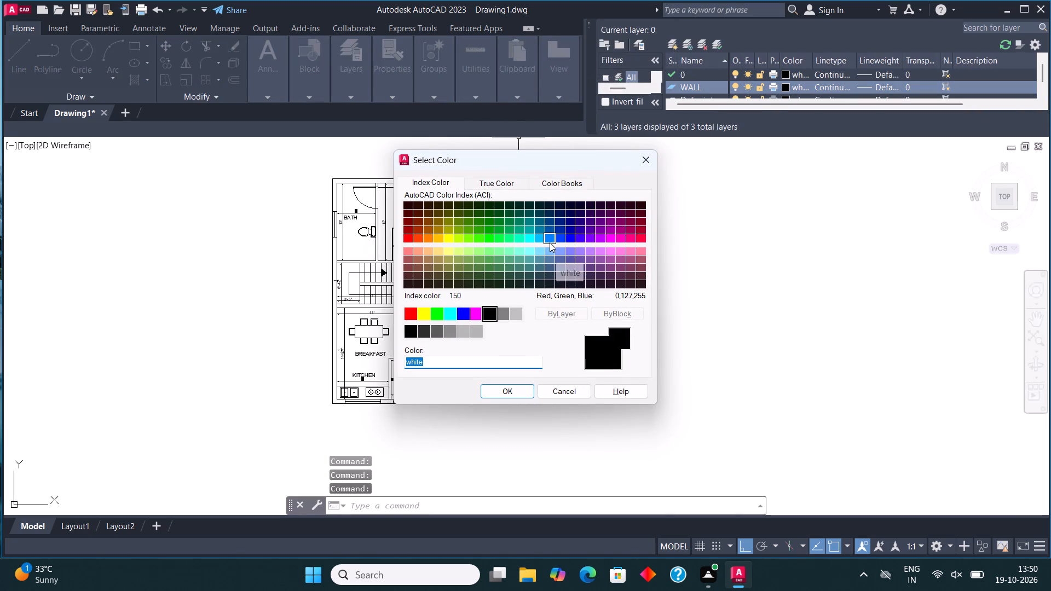
click(544, 244)
click(515, 395)
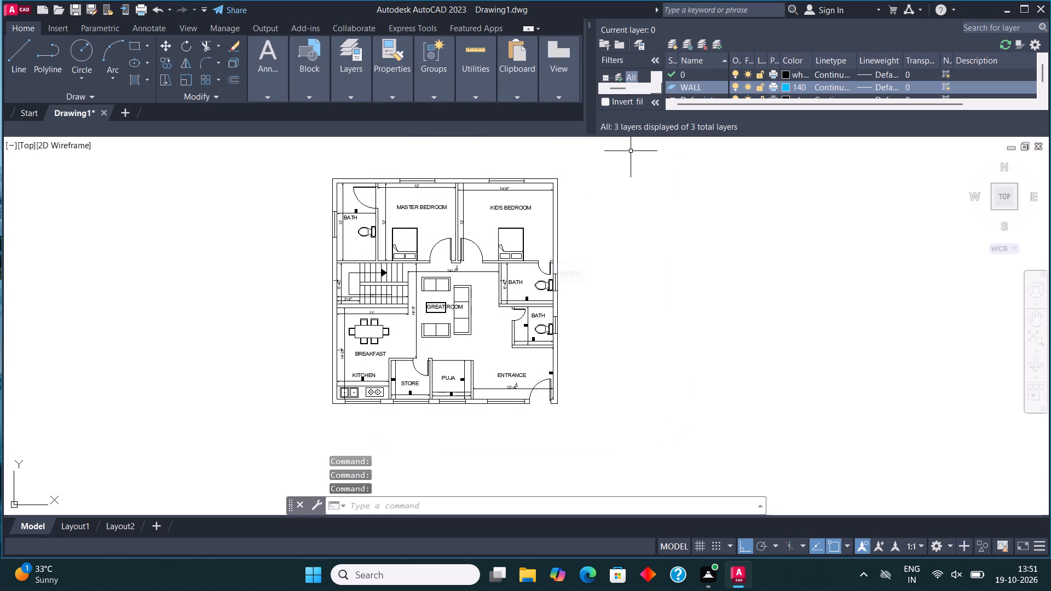
Create a new layer named WINDOW and set its colour to index 200.
click(674, 43)
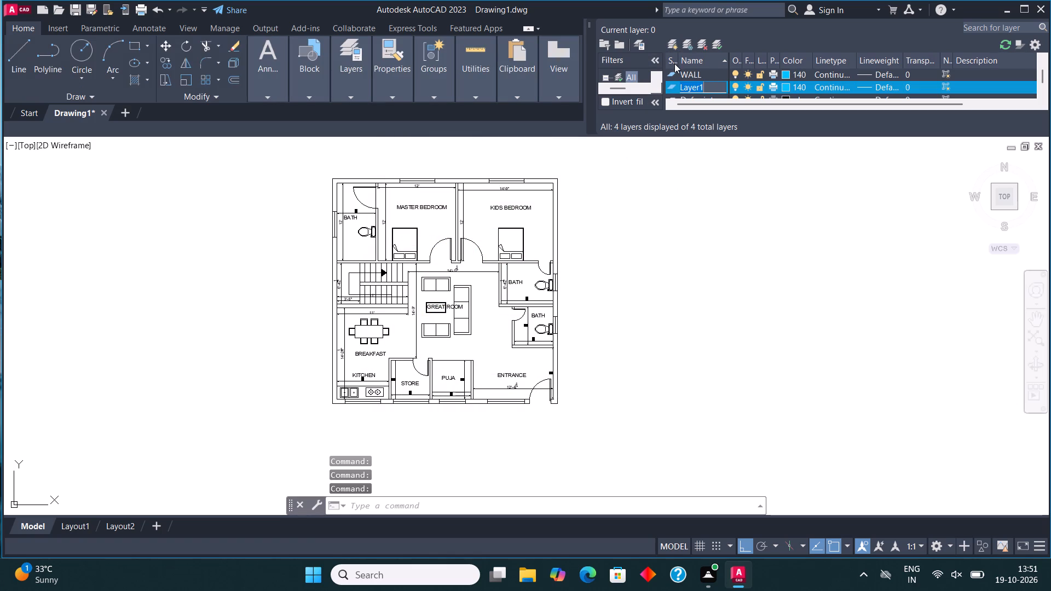
text(WINDOW)
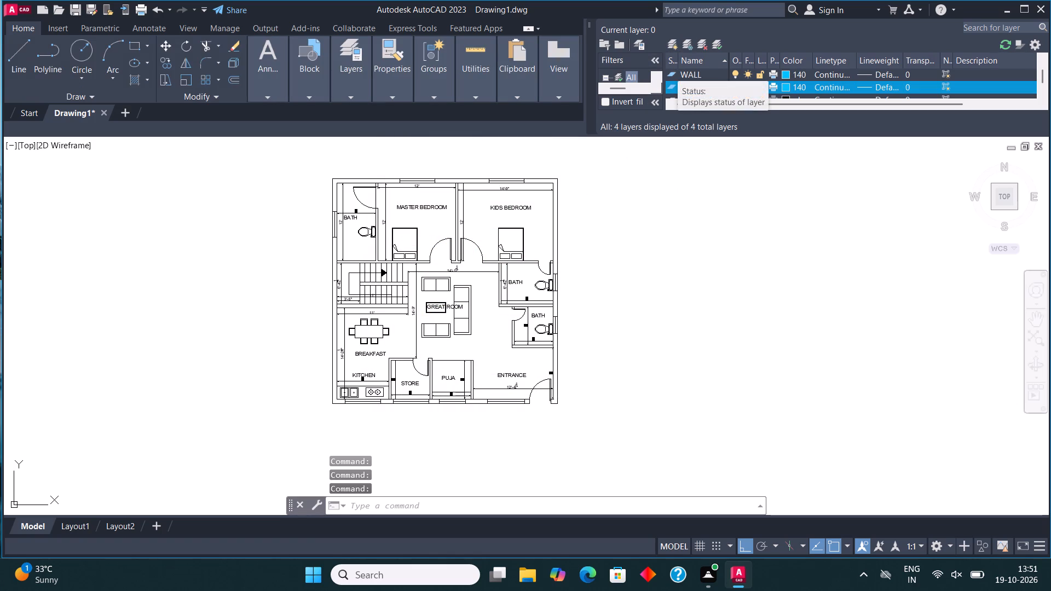
click(786, 88)
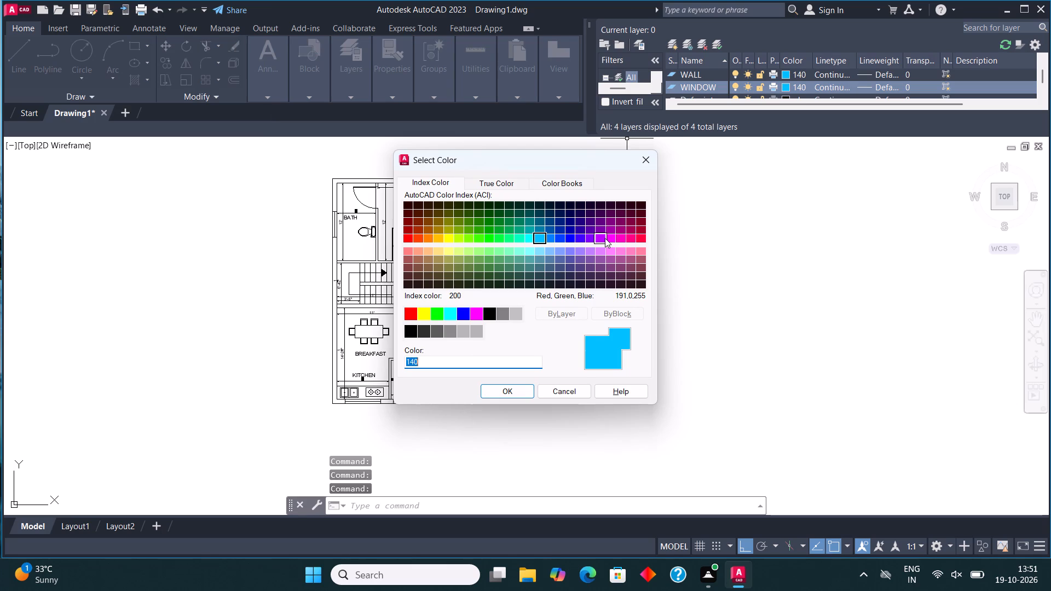
click(605, 236)
click(511, 396)
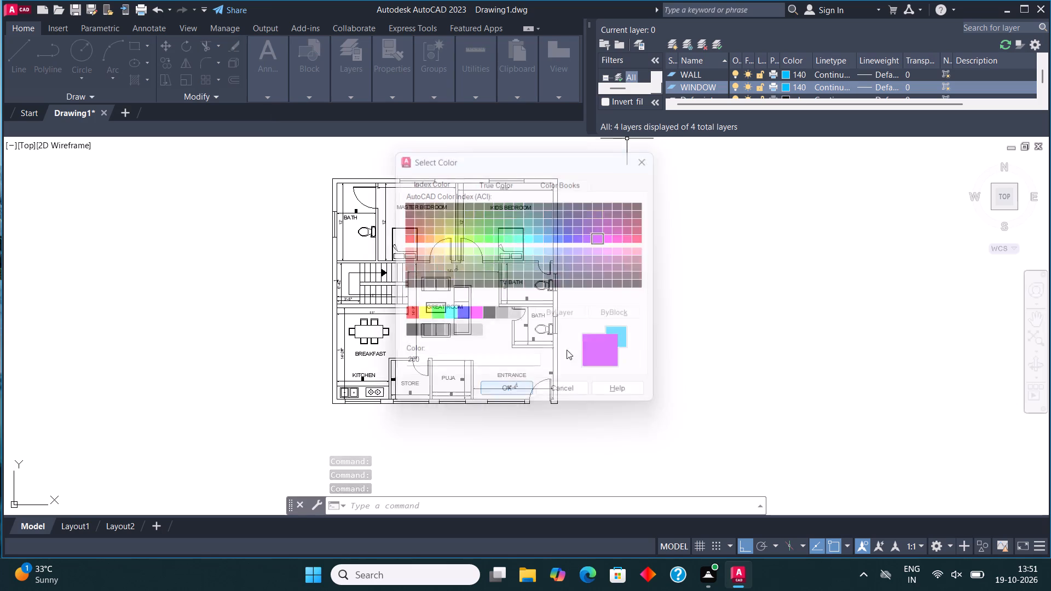
Create a new layer named FUR and set its colour to index 112.
click(670, 44)
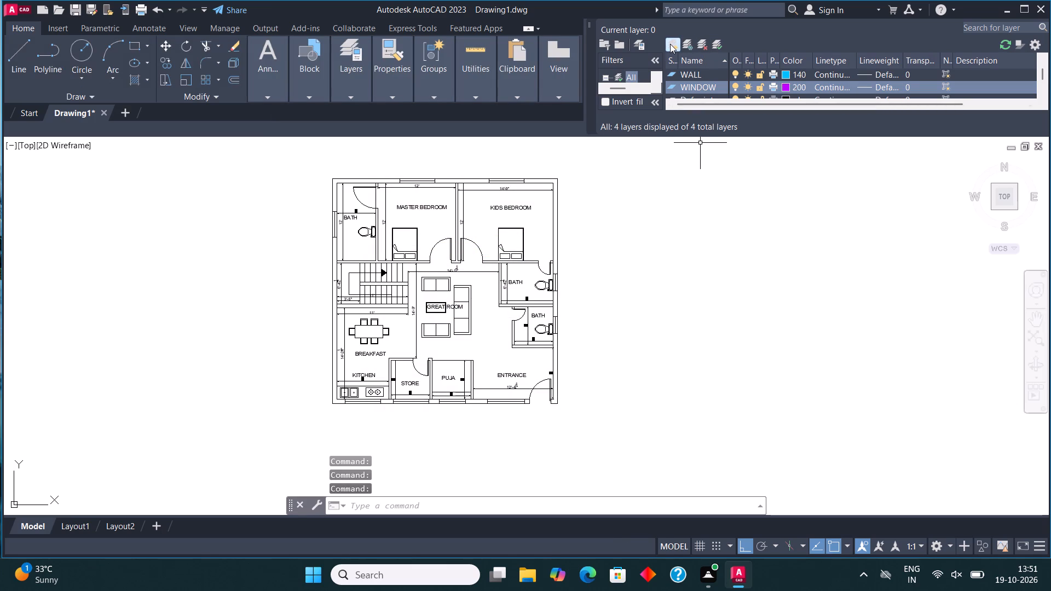
key(f)
text(UR)
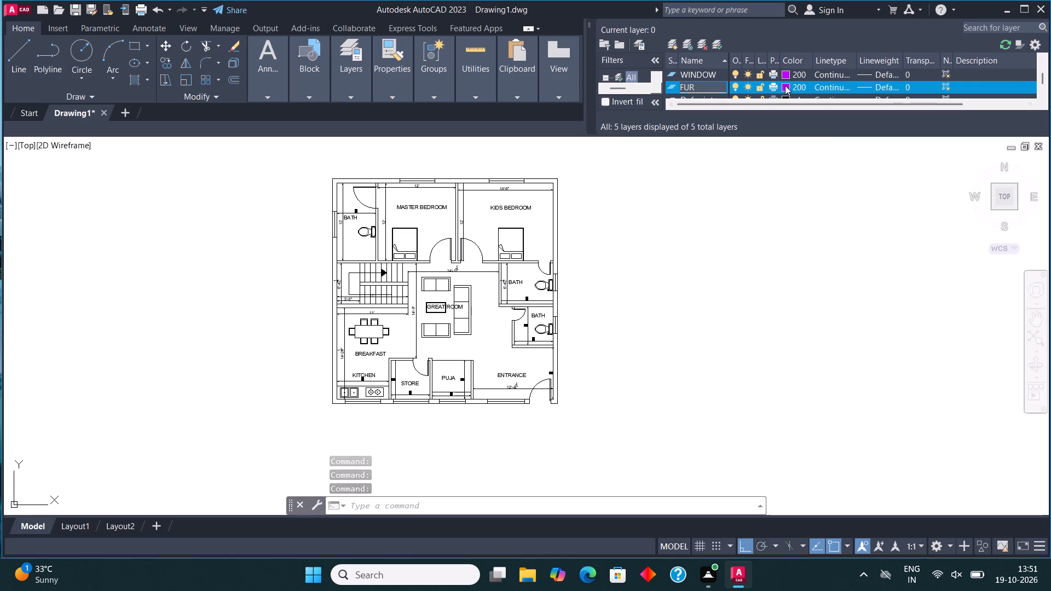
click(785, 85)
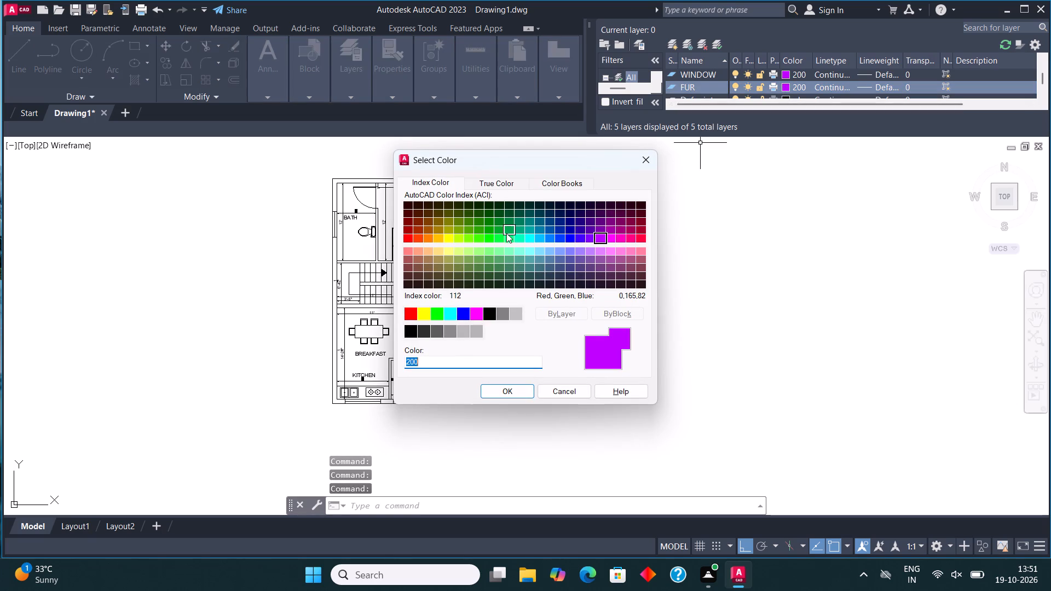
click(506, 232)
click(515, 395)
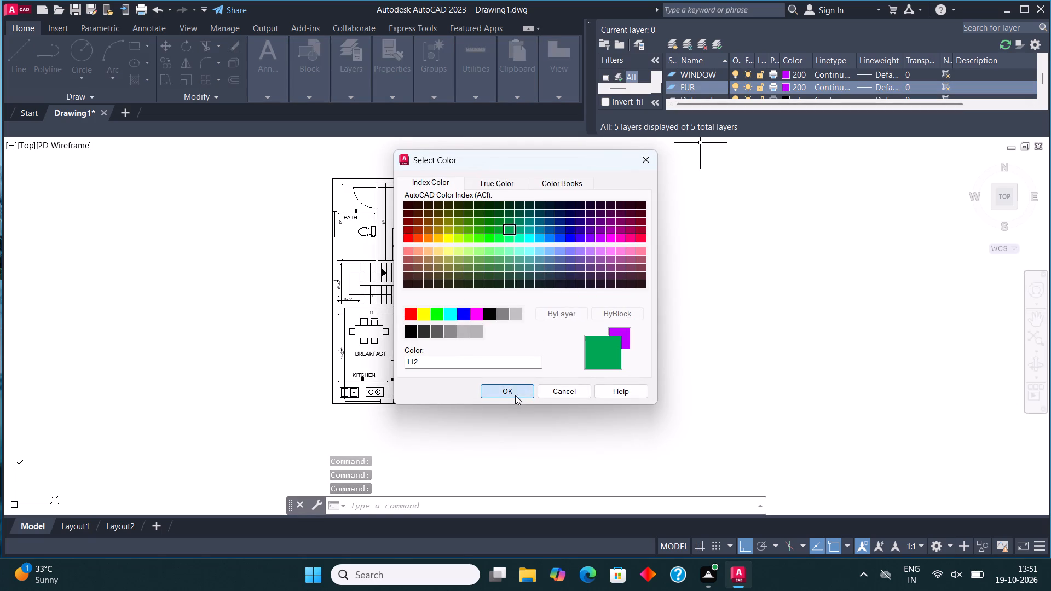
Create a new layer named TEXT and set its colour to index 220.
click(671, 45)
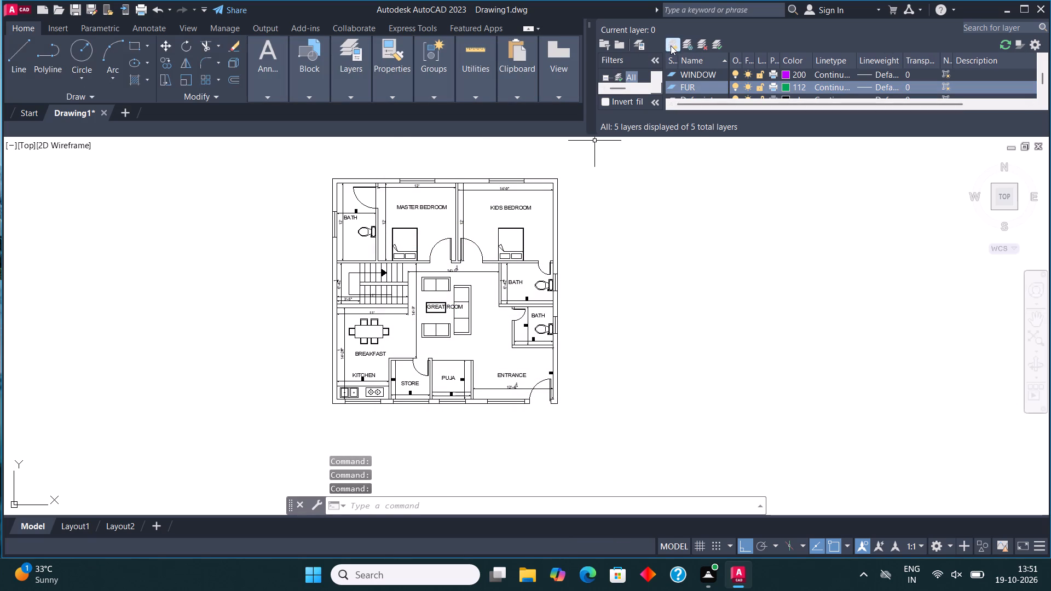
key(t)
key(e)
text(XT)
click(784, 86)
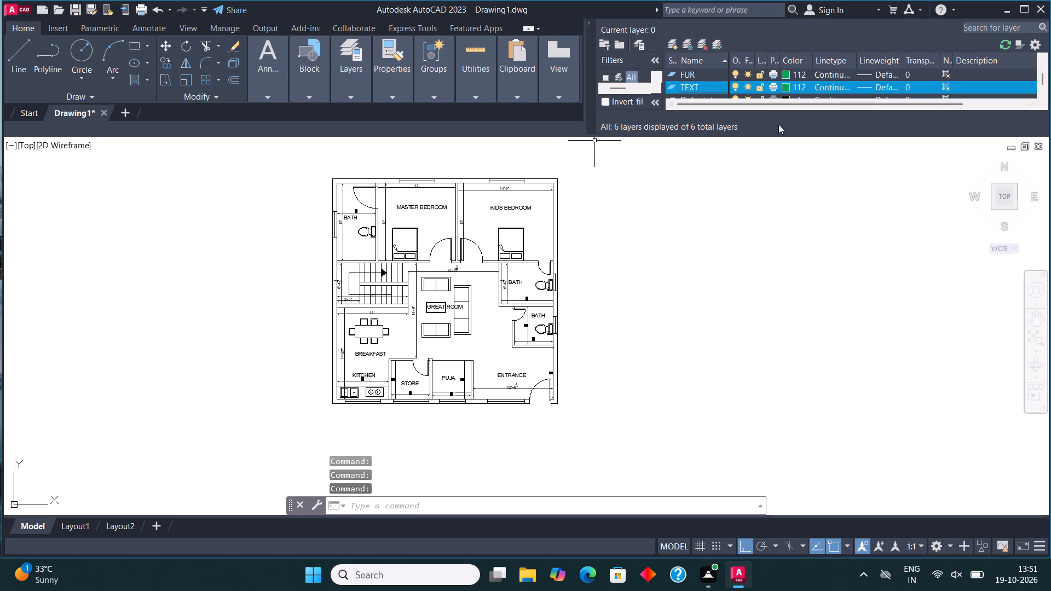
click(626, 242)
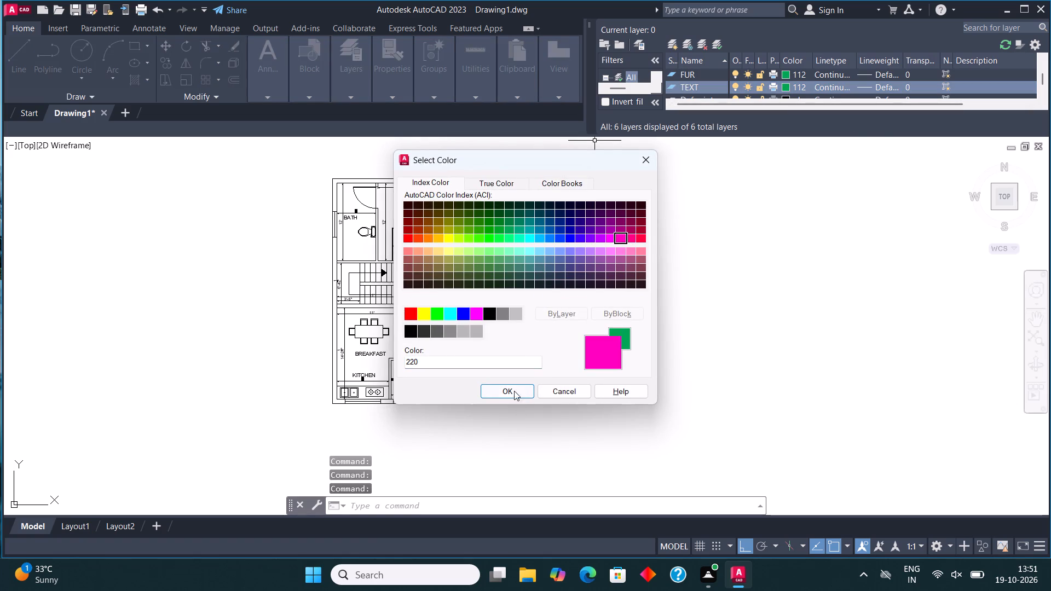
click(514, 389)
Create a new layer named DOOR and set its colour to index 30.
click(674, 42)
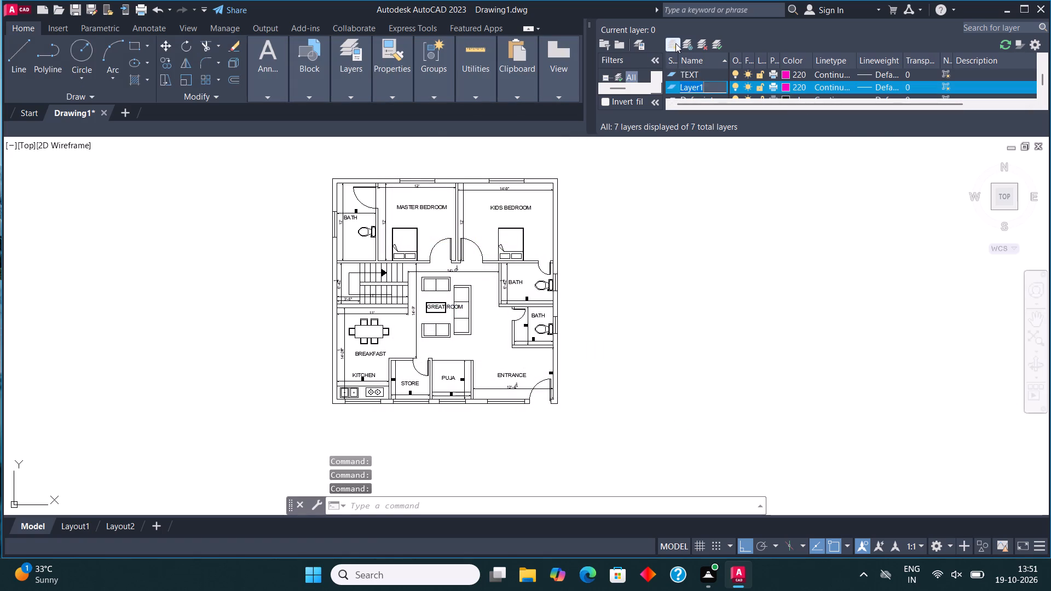
text(DOOR)
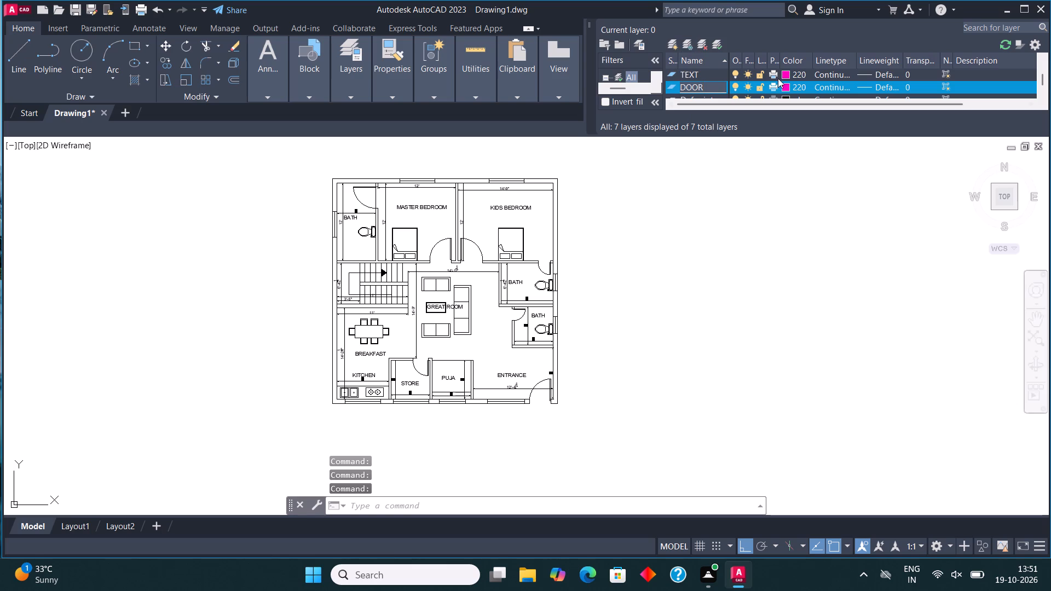
click(786, 86)
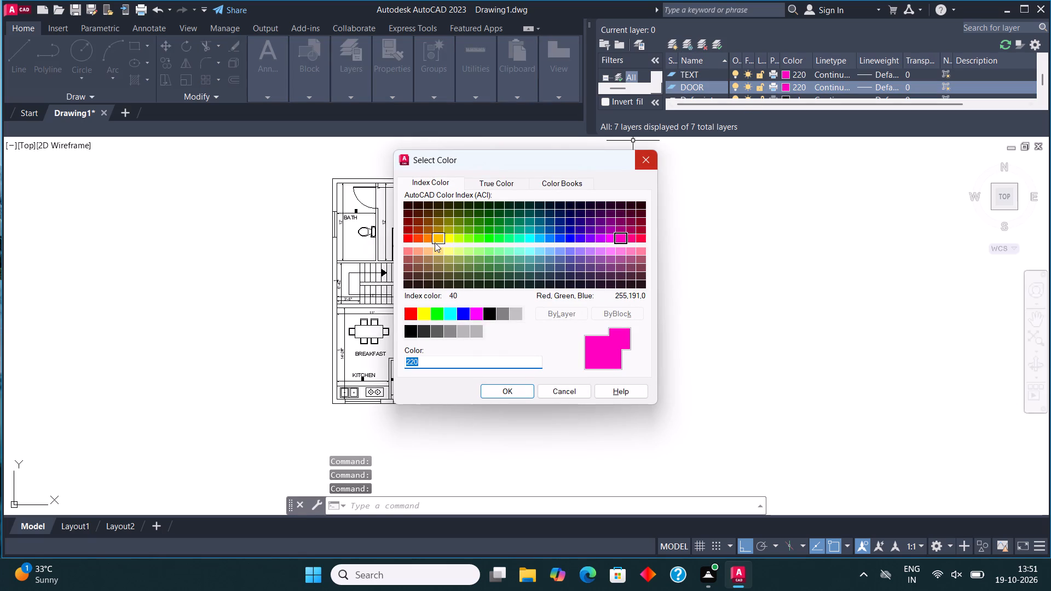
click(434, 241)
click(430, 239)
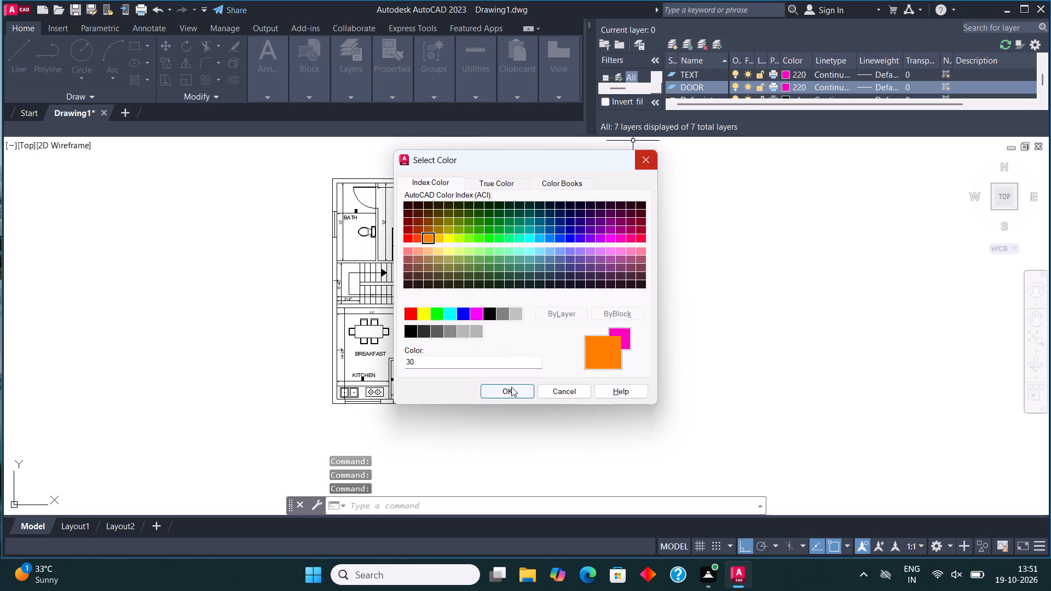
click(511, 387)
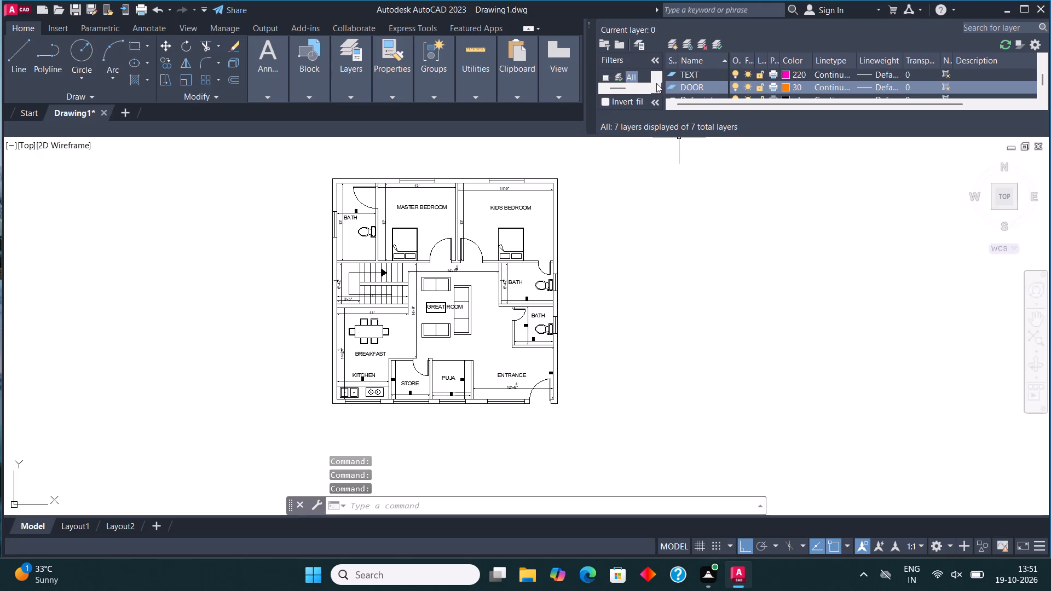
Create a new layer named FUR 2, set its colour to index 10, and close the layer manager.
click(674, 39)
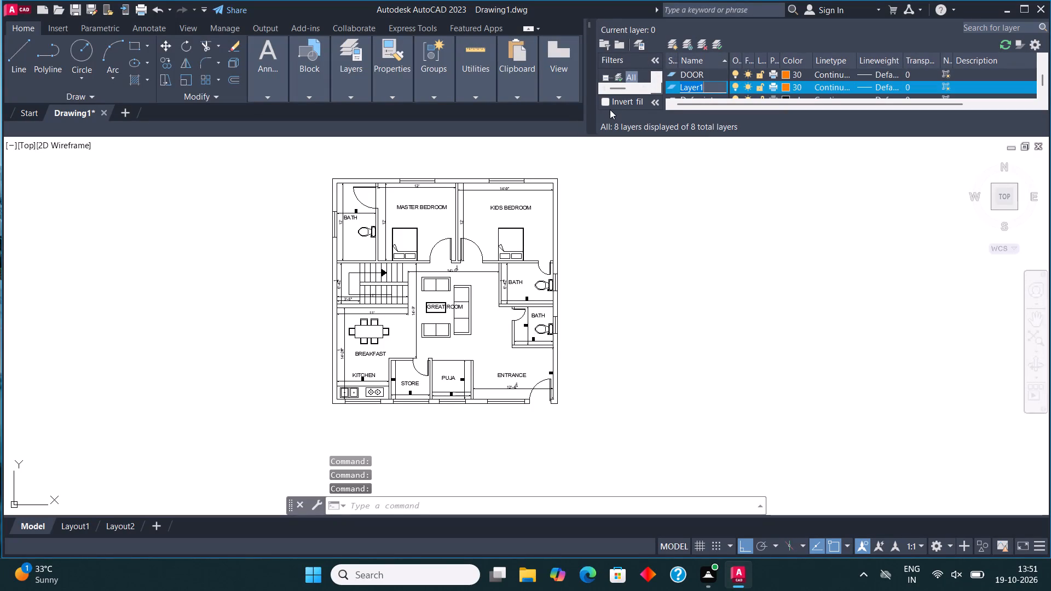
text(FY)
key(BackSpace)
text(UR 2)
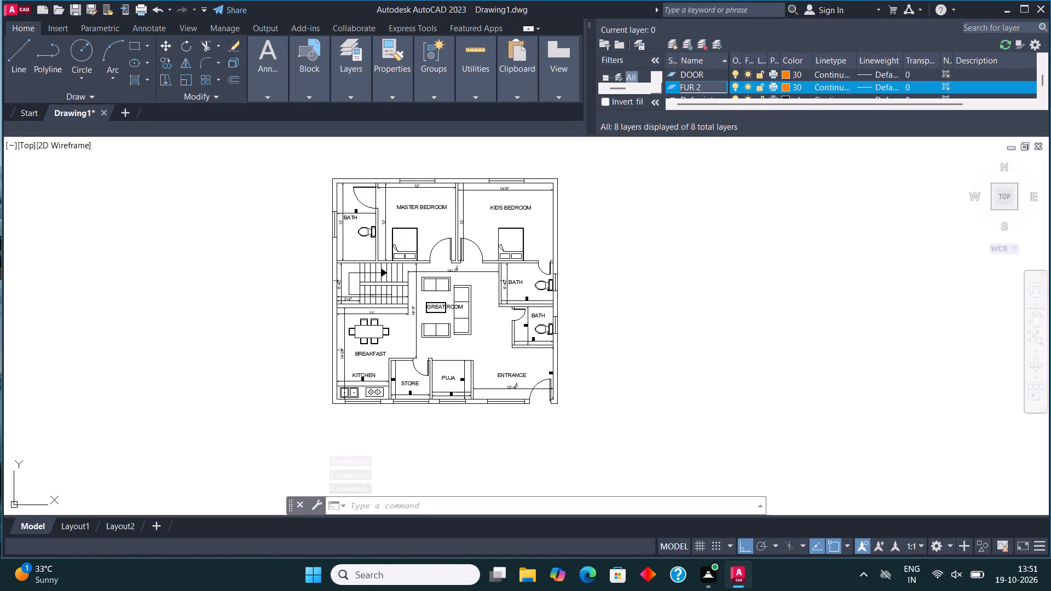
click(785, 89)
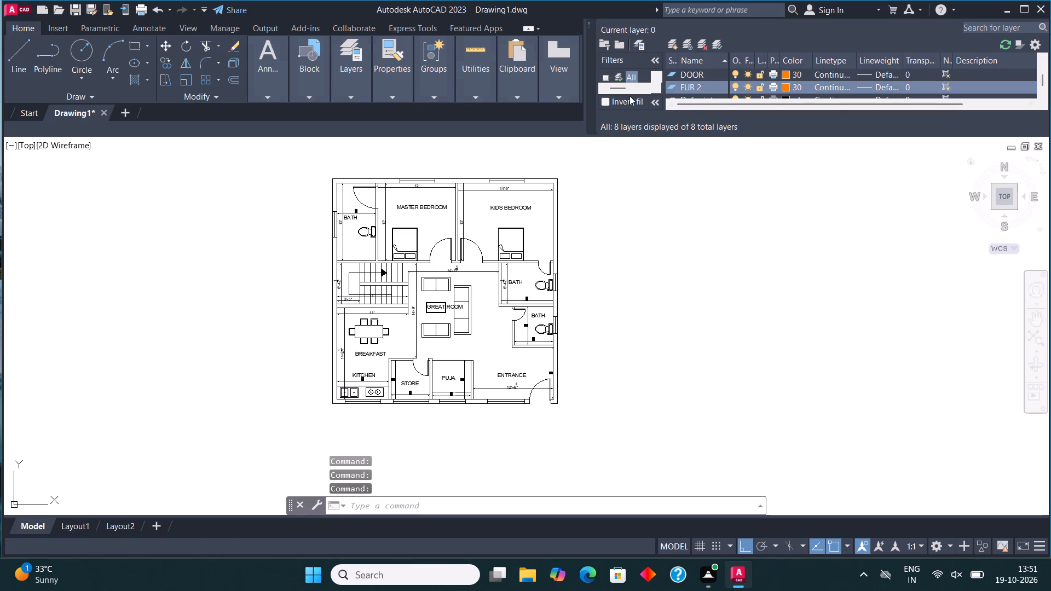
click(407, 244)
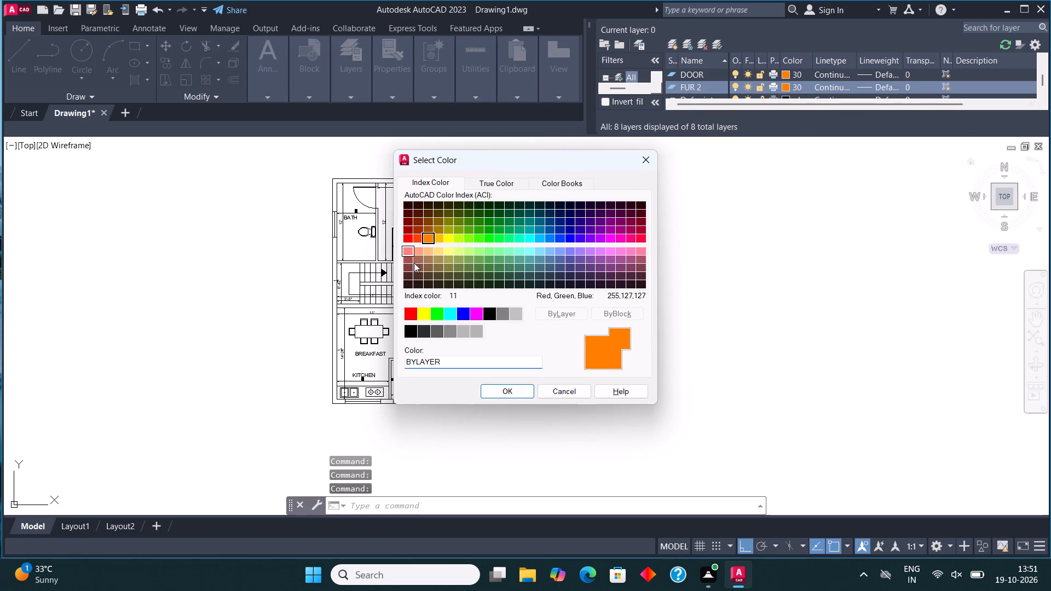
click(505, 392)
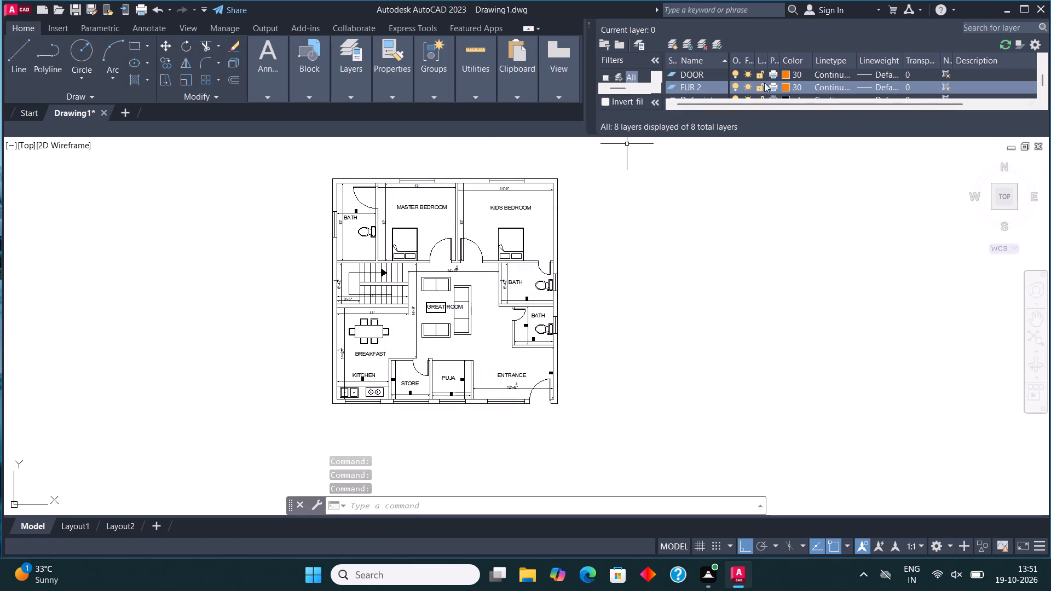
click(786, 84)
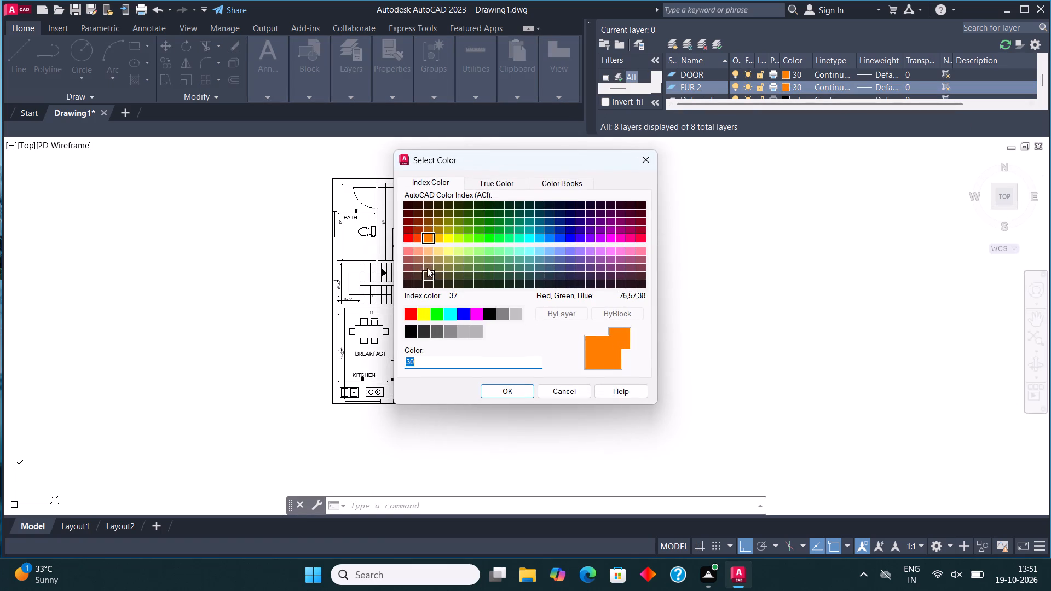
click(410, 237)
click(500, 385)
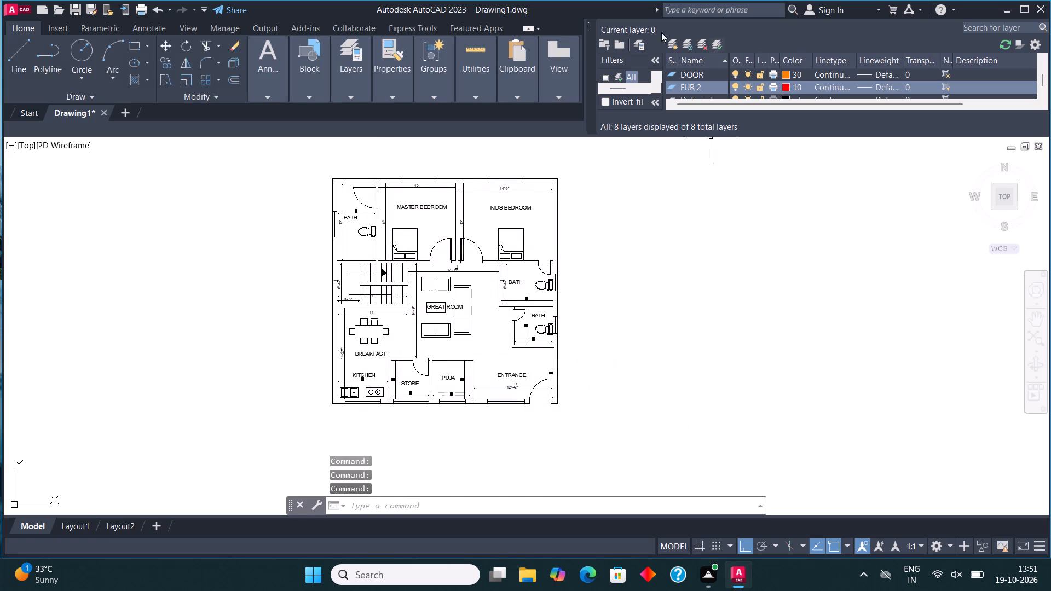
click(590, 20)
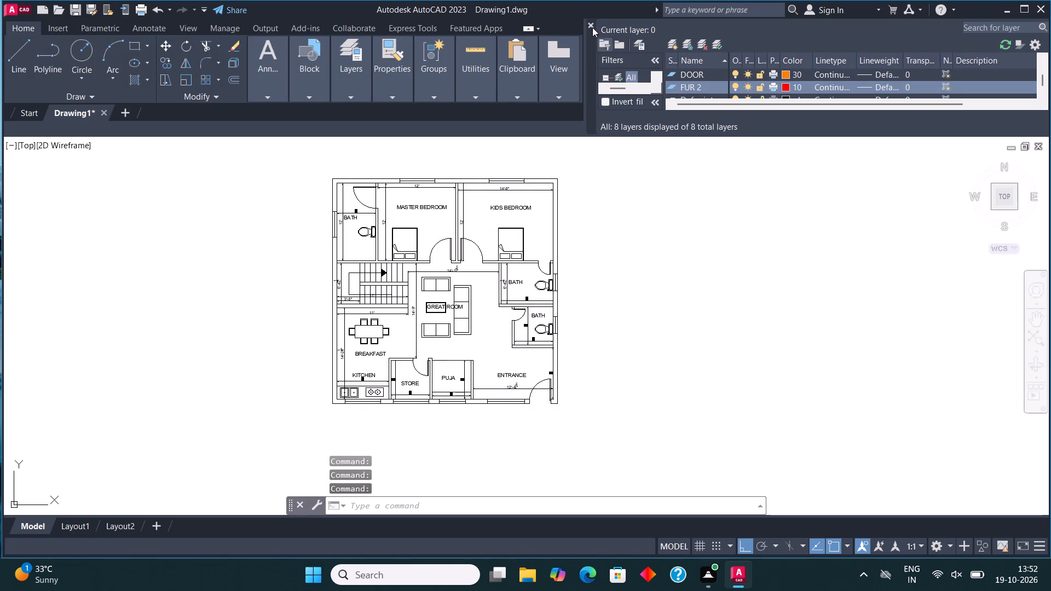
click(590, 26)
Make WALL the current layer.
scroll(408, 157, up, 2)
middle_drag(428, 157, 495, 177)
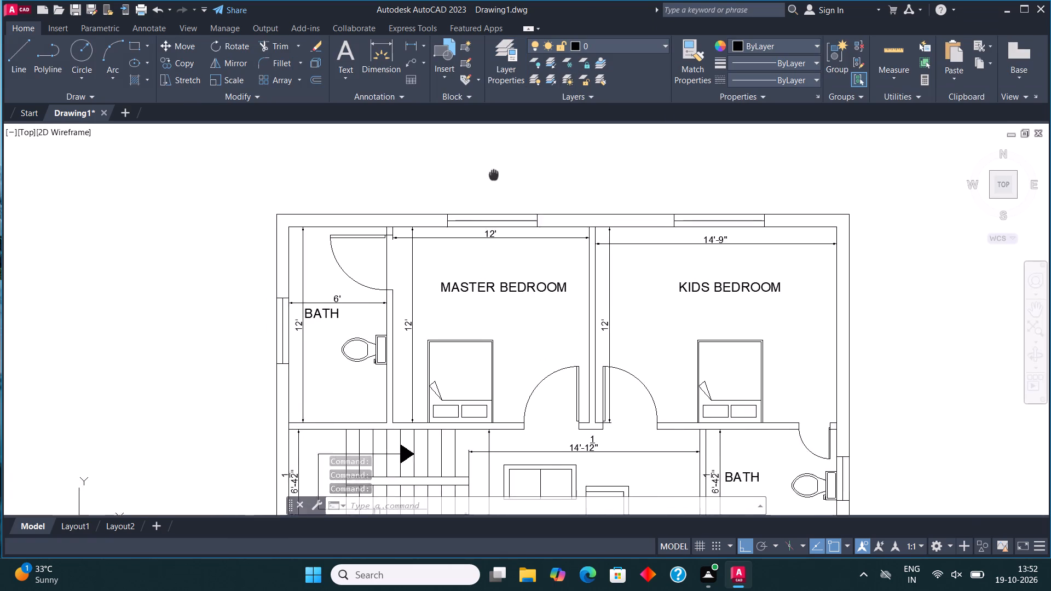
middle_drag(495, 177, 521, 201)
click(607, 45)
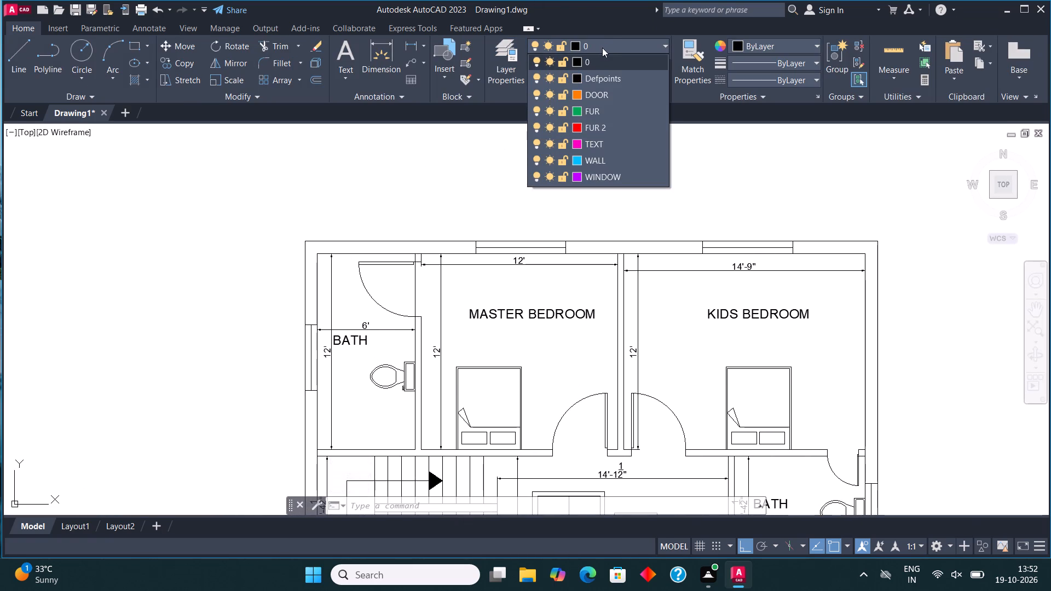
click(603, 161)
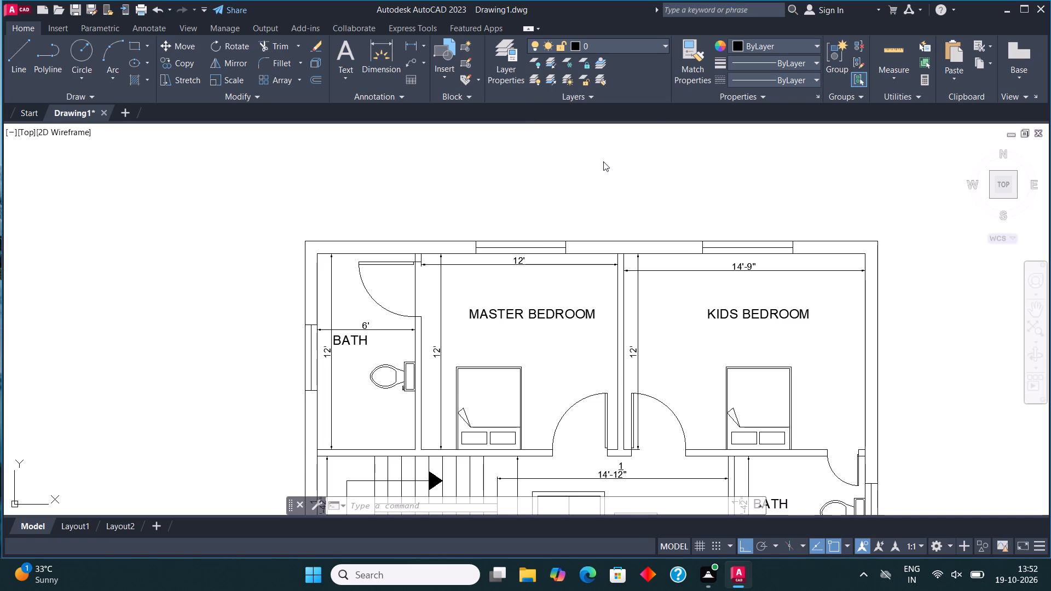
Solid-hatch the outer wall segments on either side of the master bedroom and kids bedroom windows.
key(h)
key(Return)
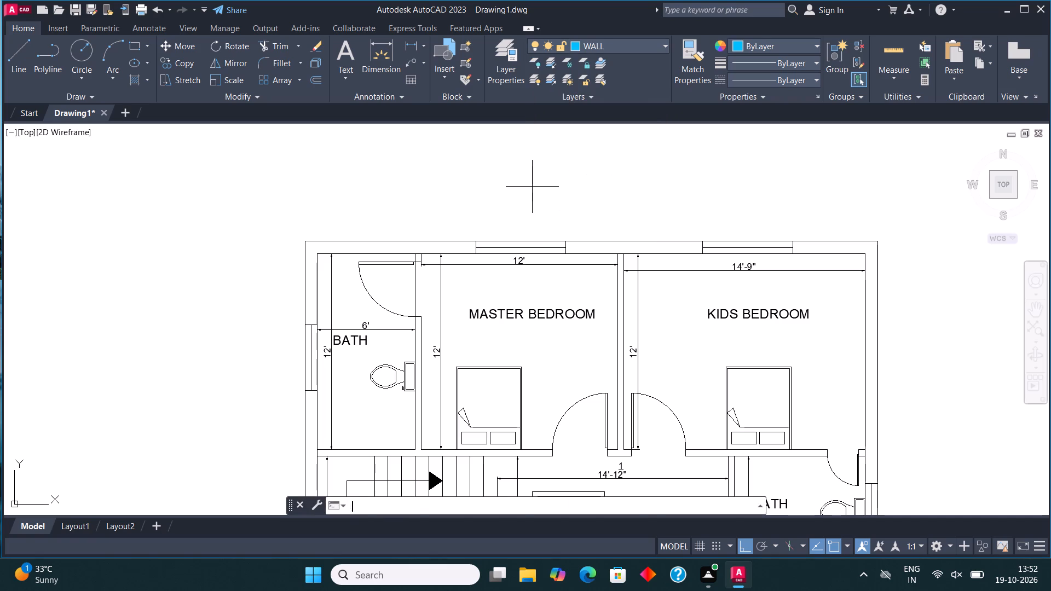
click(409, 247)
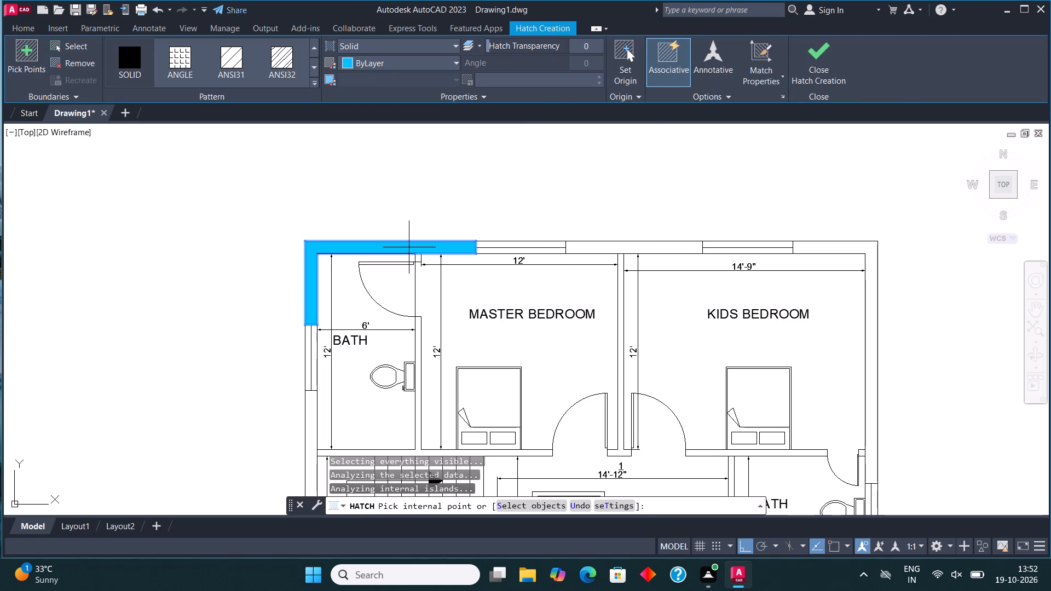
click(591, 244)
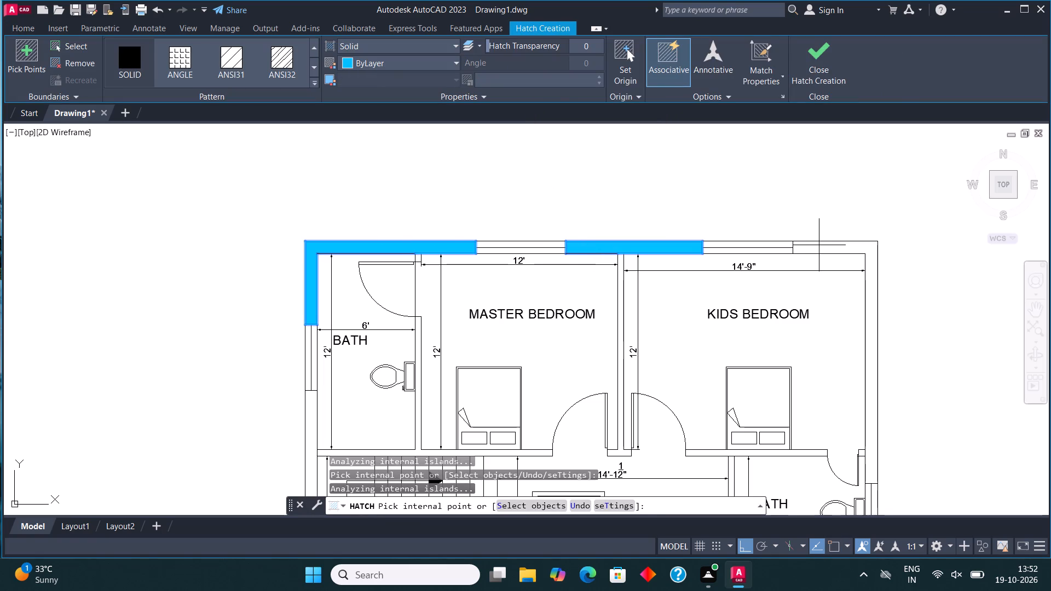
click(822, 245)
Hatch the wall between the two bedrooms, the master bath partition with the wall below it, and the outer wall beside the stairs.
scroll(692, 164, down, 1)
scroll(633, 309, up, 1)
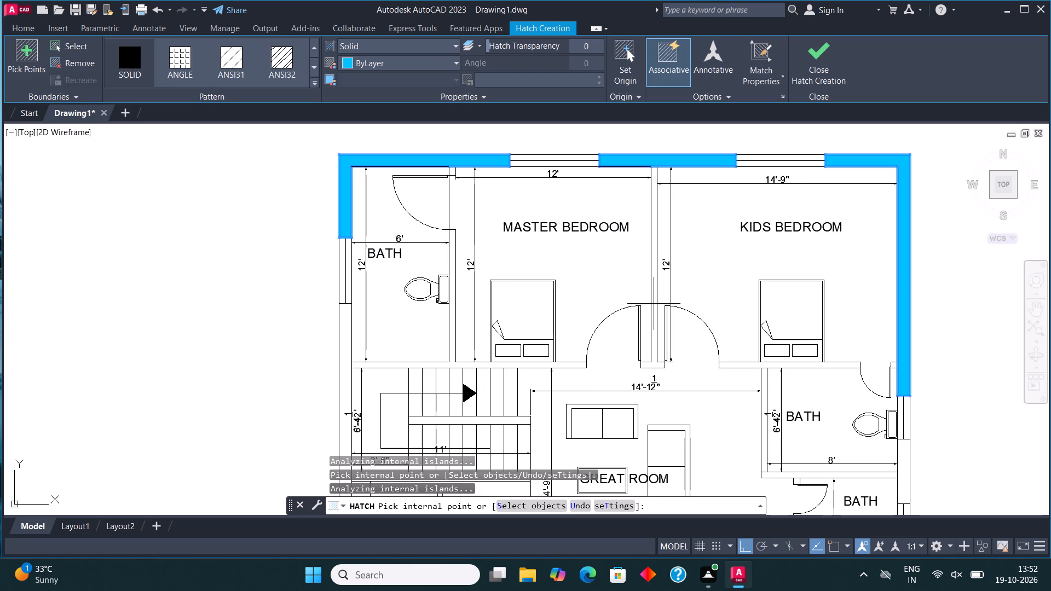
click(655, 299)
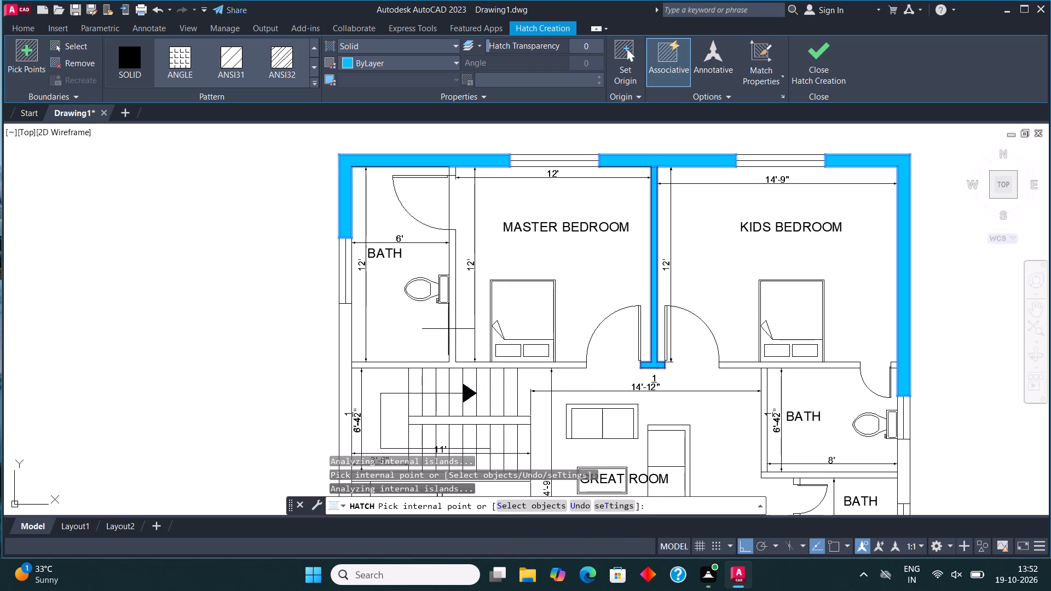
click(452, 326)
click(342, 360)
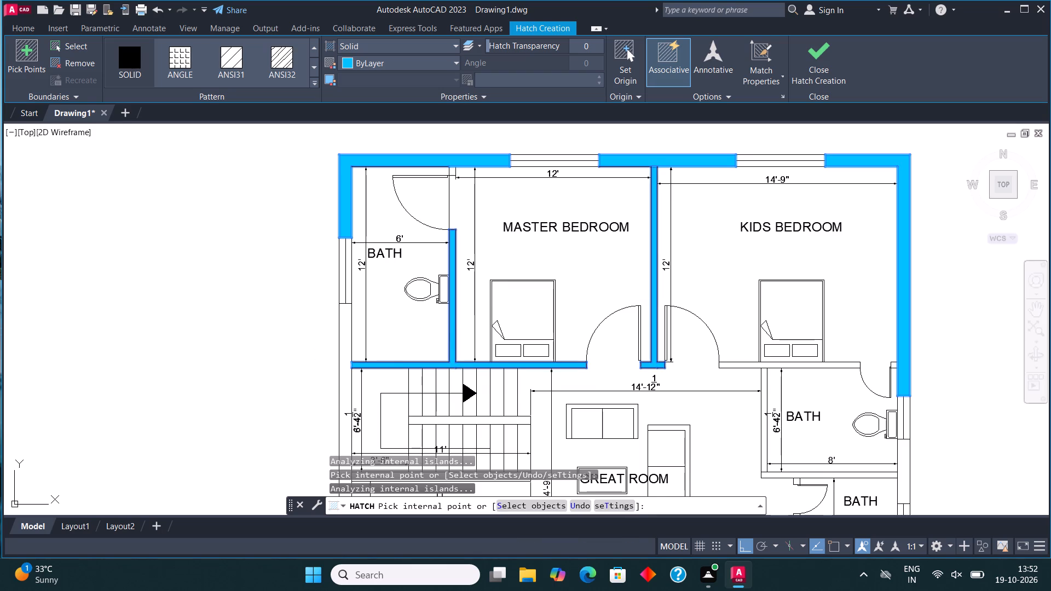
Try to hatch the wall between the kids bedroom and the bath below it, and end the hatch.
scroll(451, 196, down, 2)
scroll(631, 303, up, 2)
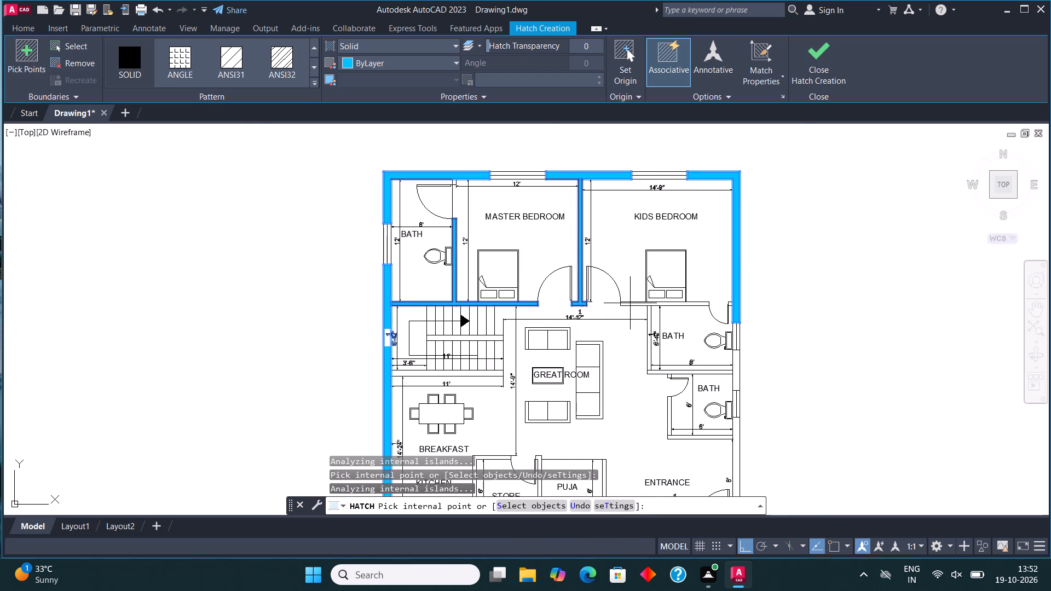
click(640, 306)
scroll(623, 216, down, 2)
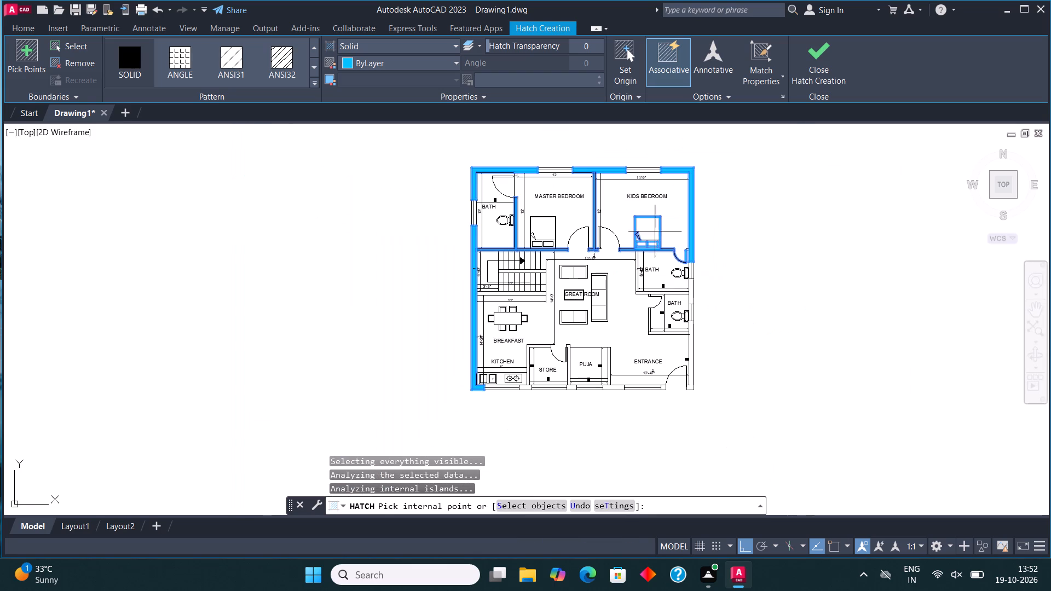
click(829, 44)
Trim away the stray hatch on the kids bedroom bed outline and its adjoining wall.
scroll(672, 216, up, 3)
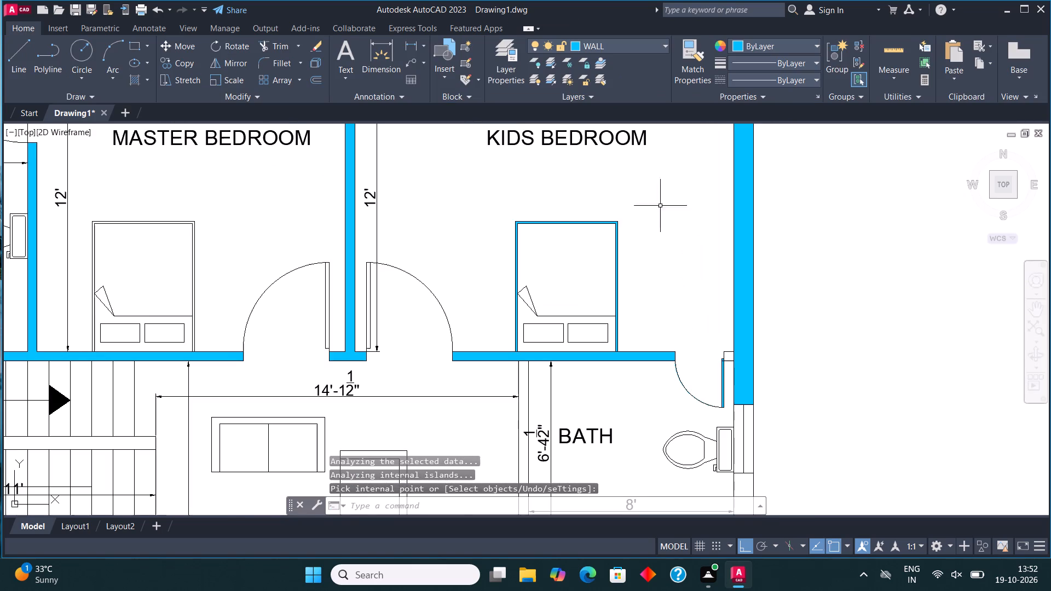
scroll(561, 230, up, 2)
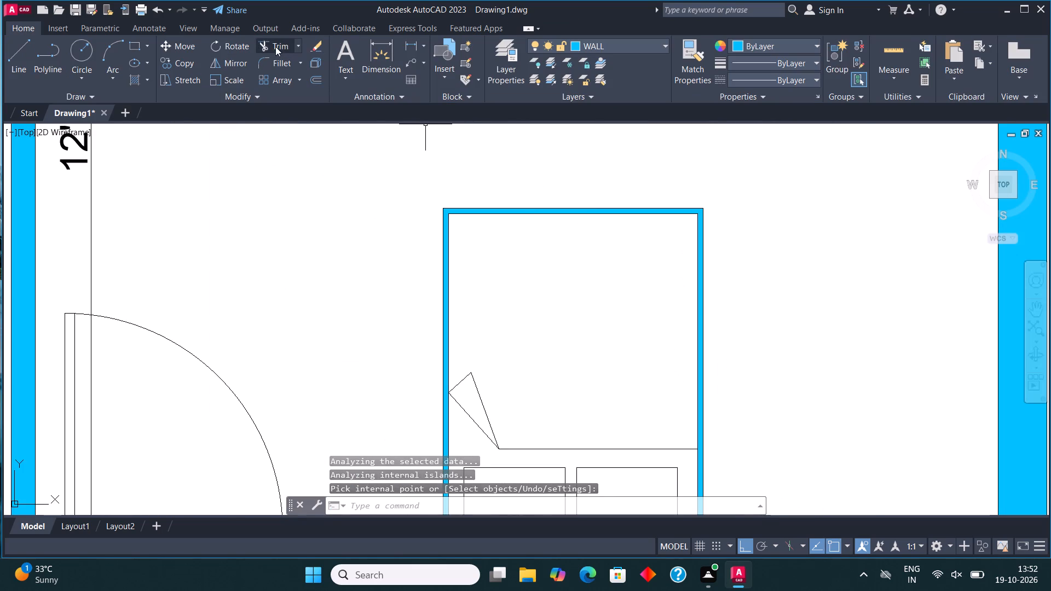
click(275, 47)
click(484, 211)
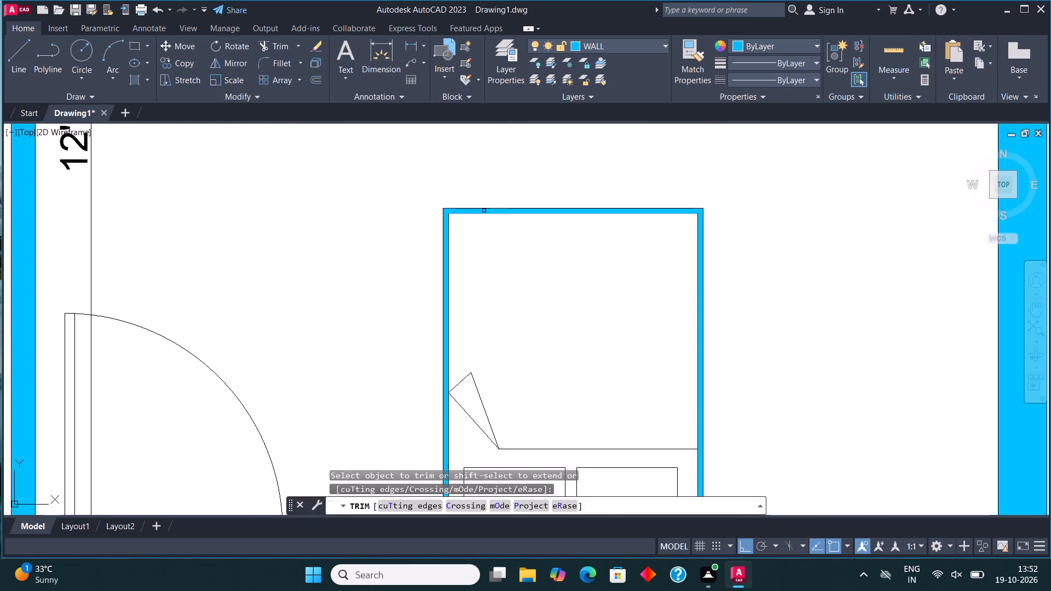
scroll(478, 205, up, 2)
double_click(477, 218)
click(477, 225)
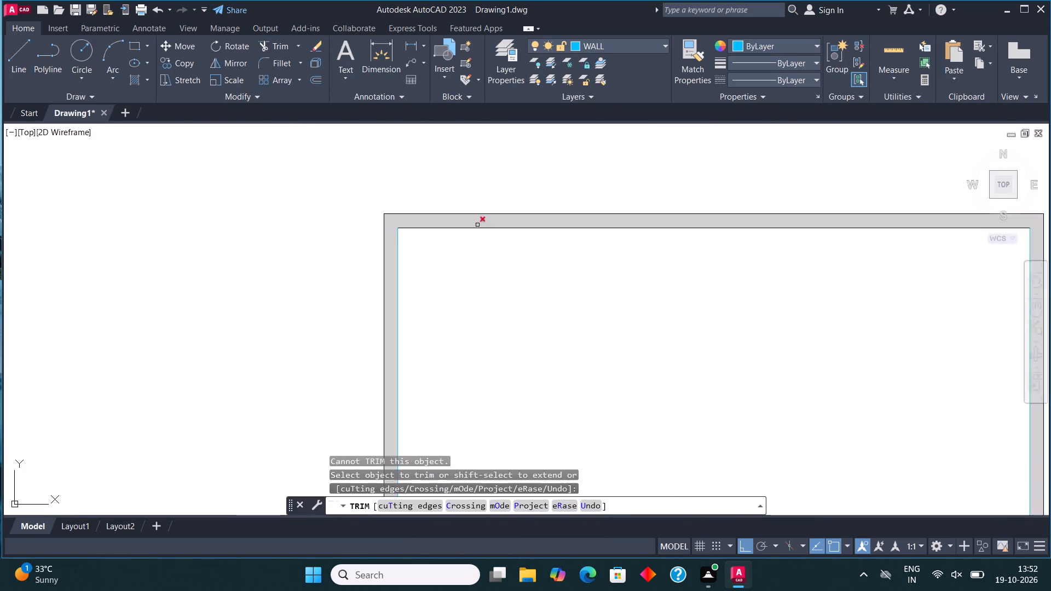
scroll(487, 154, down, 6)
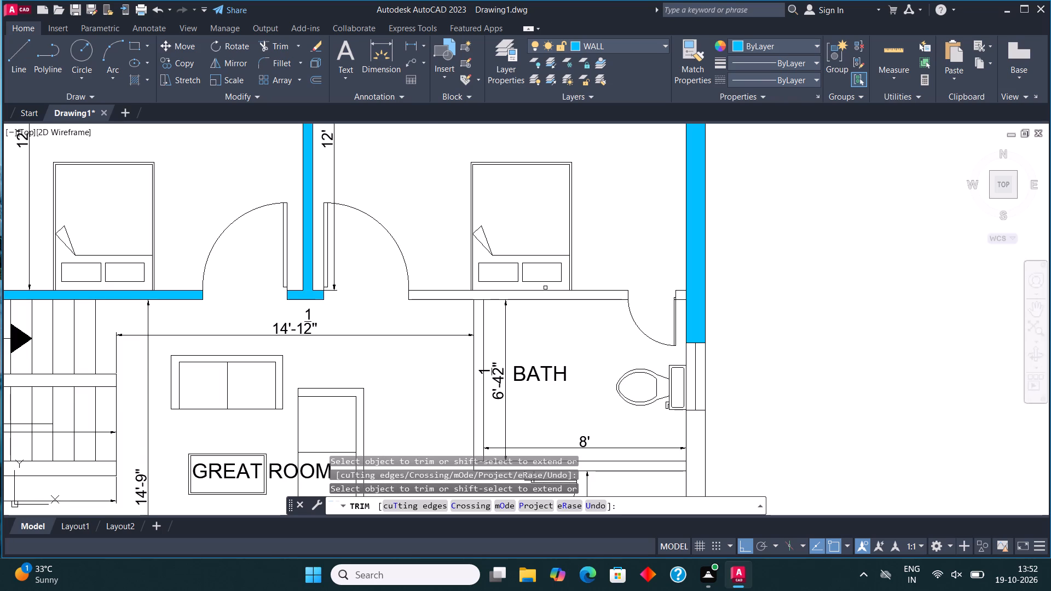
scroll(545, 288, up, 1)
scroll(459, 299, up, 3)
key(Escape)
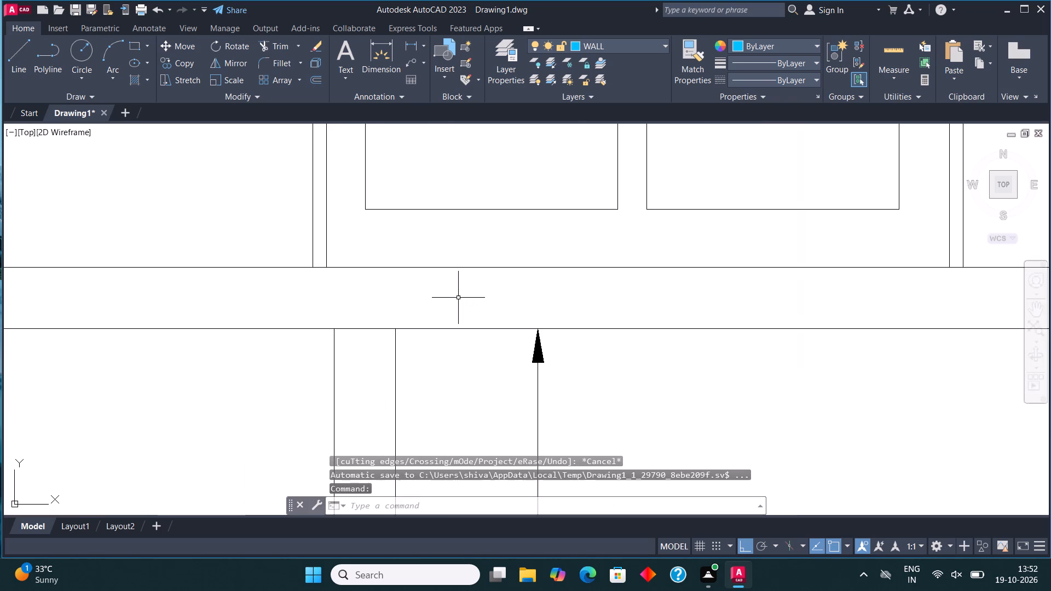
Solid-hatch the wall below the kids bedroom and the short wall stub beside the bath door.
scroll(458, 298, down, 1)
key(h)
key(Return)
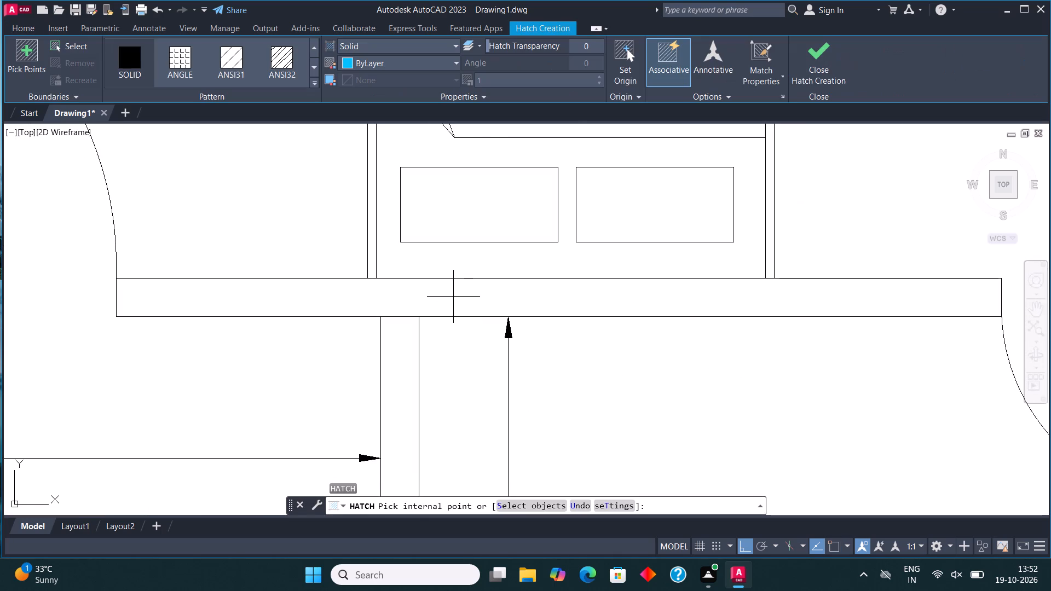
click(451, 297)
scroll(453, 297, down, 2)
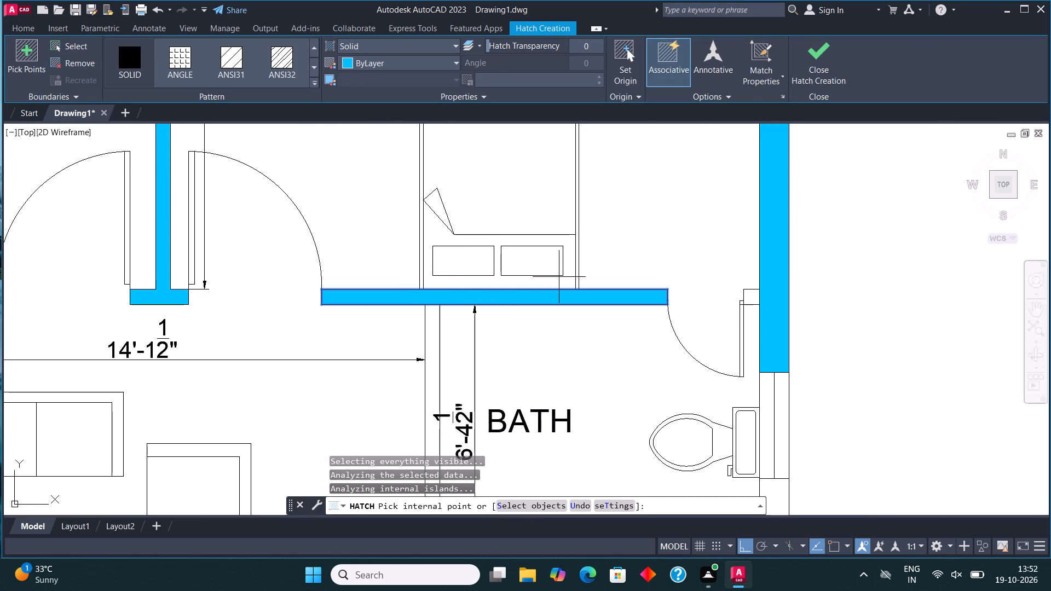
scroll(560, 275, down, 1)
scroll(682, 287, up, 2)
click(679, 294)
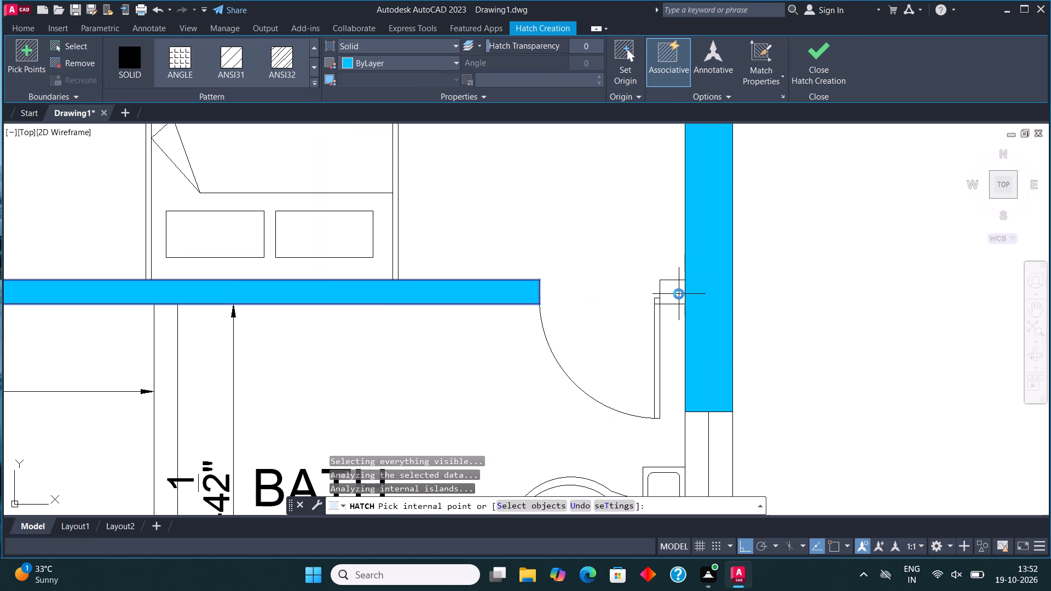
click(668, 176)
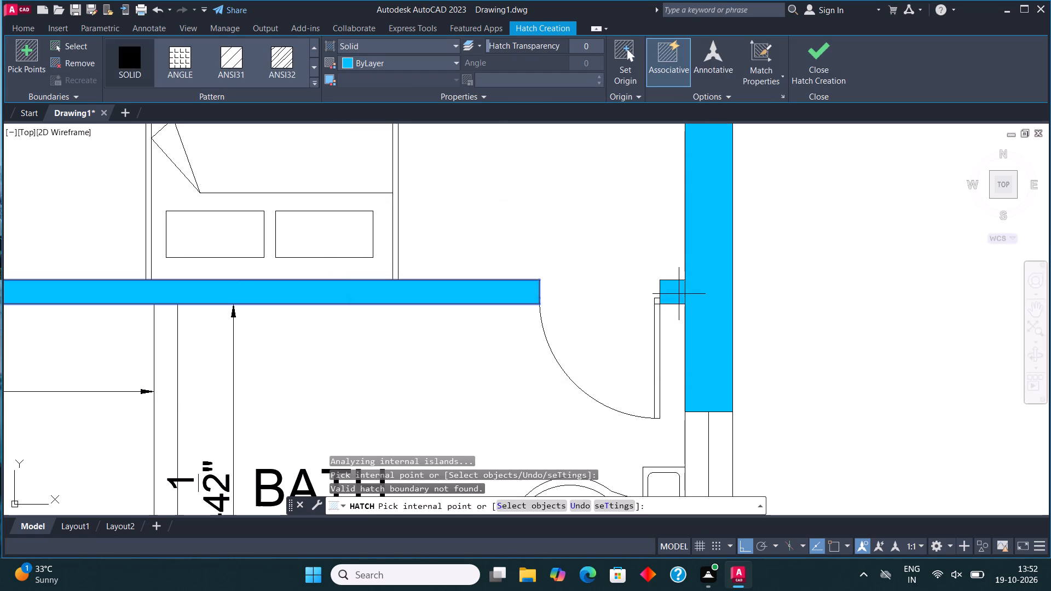
click(671, 286)
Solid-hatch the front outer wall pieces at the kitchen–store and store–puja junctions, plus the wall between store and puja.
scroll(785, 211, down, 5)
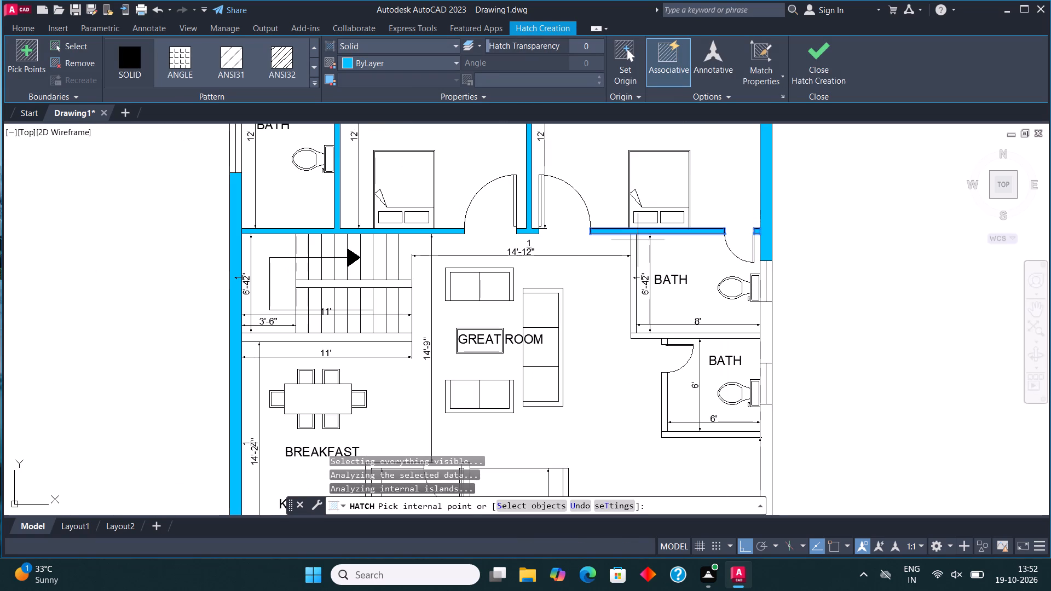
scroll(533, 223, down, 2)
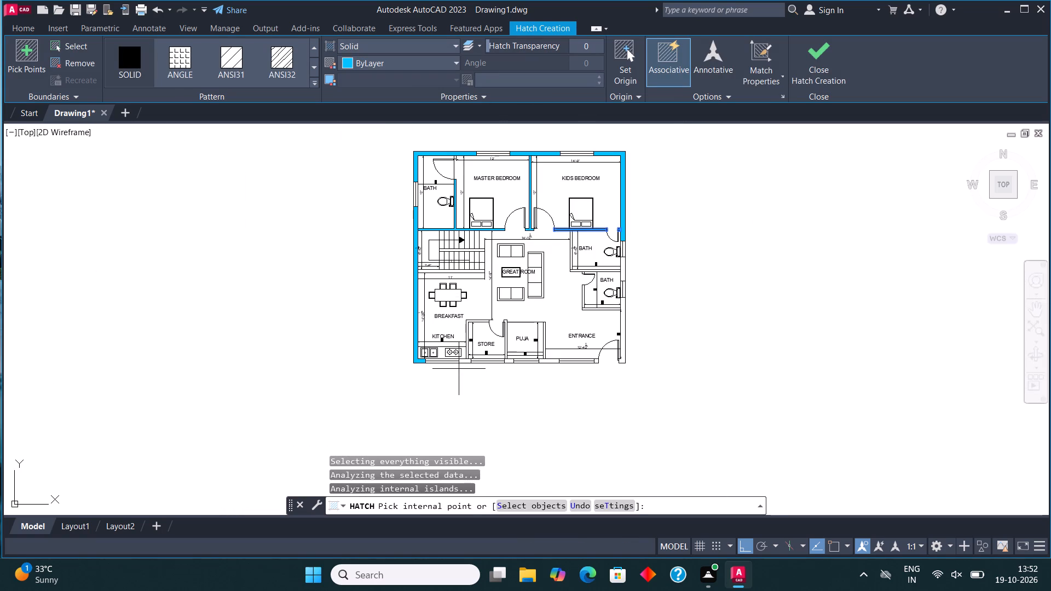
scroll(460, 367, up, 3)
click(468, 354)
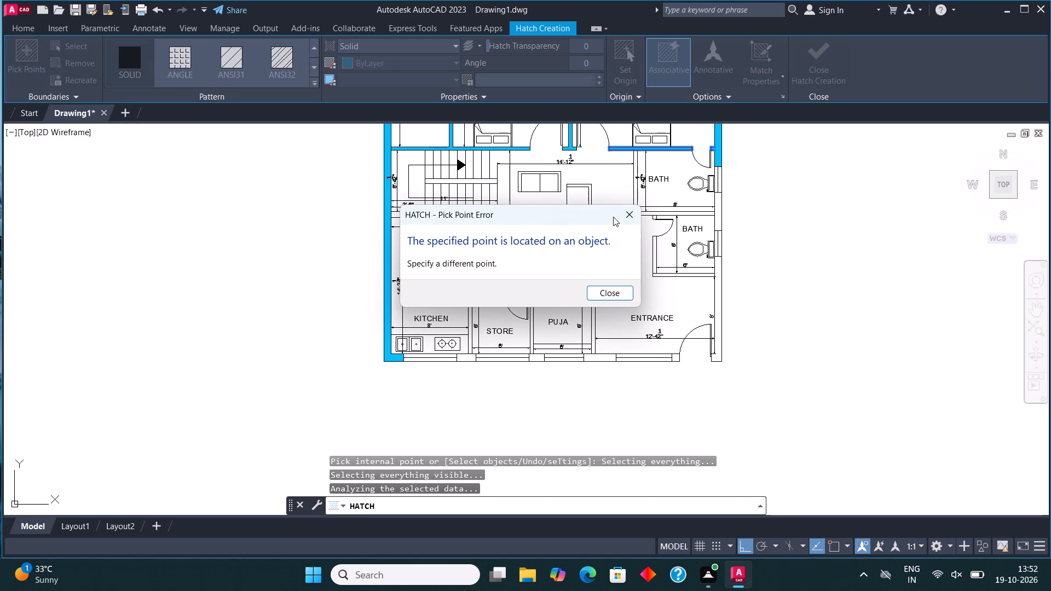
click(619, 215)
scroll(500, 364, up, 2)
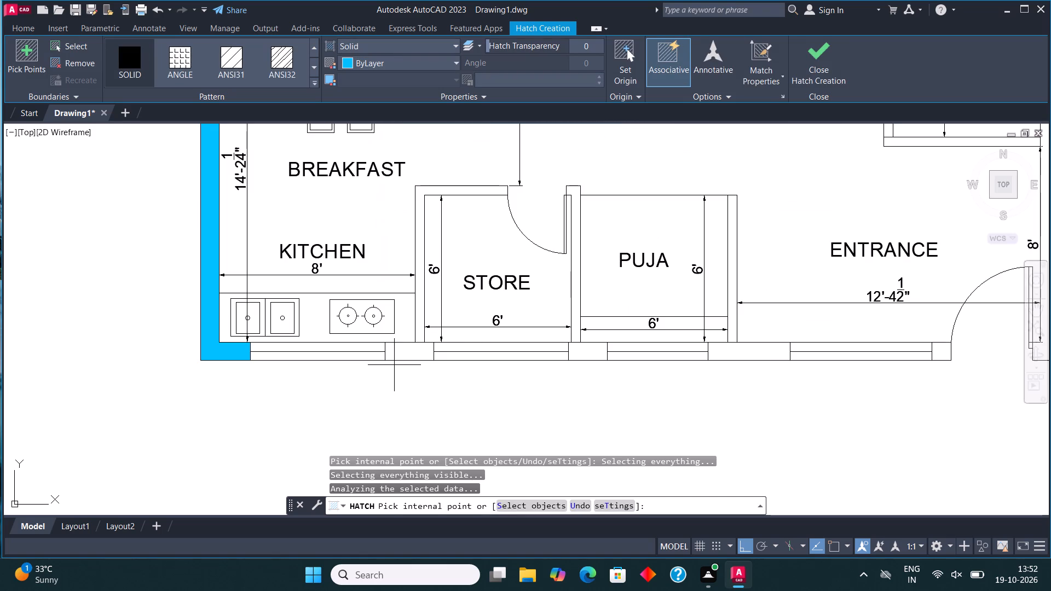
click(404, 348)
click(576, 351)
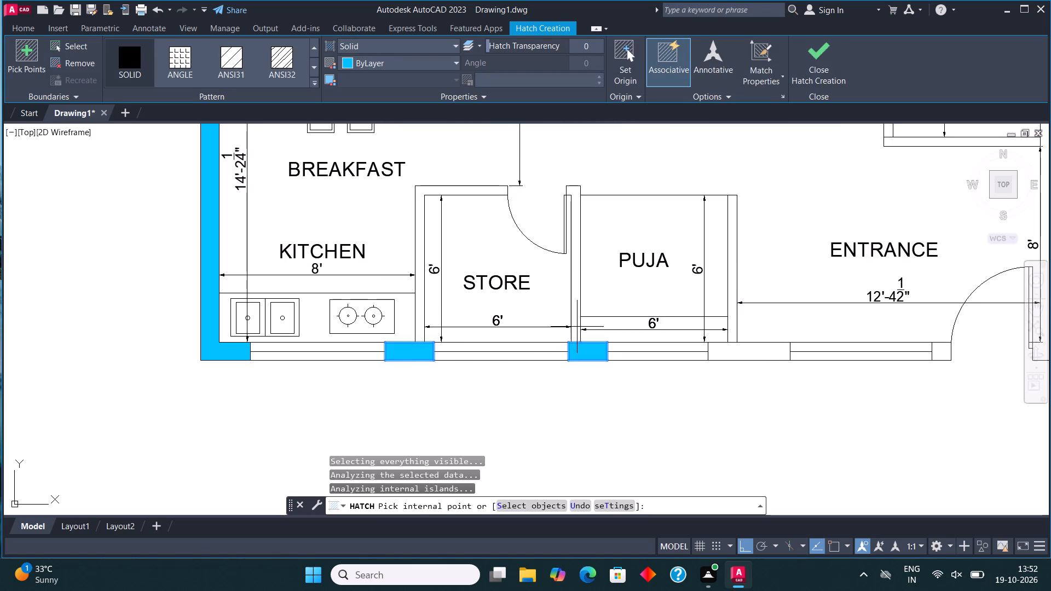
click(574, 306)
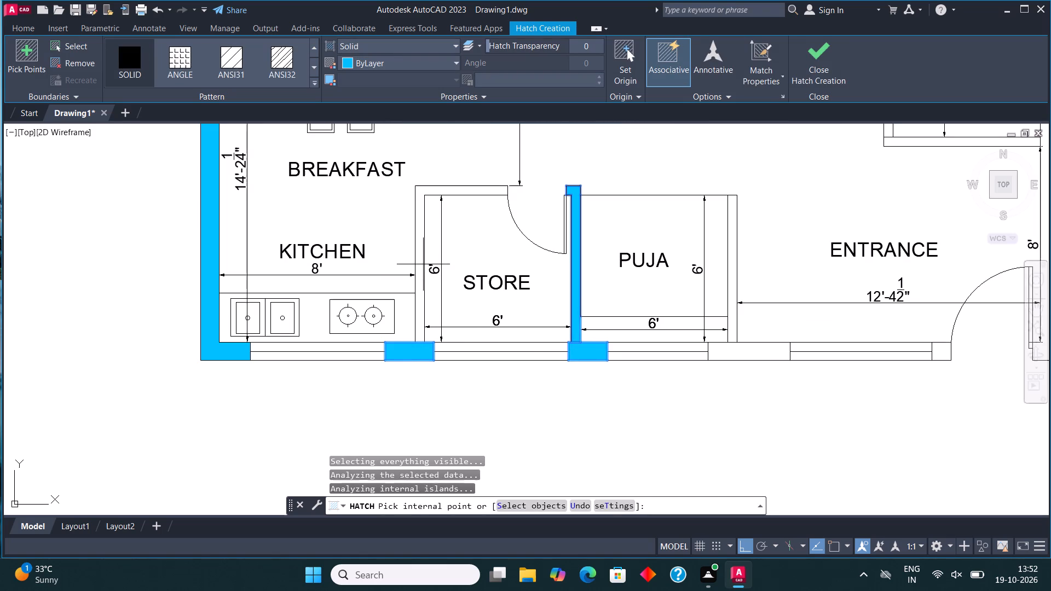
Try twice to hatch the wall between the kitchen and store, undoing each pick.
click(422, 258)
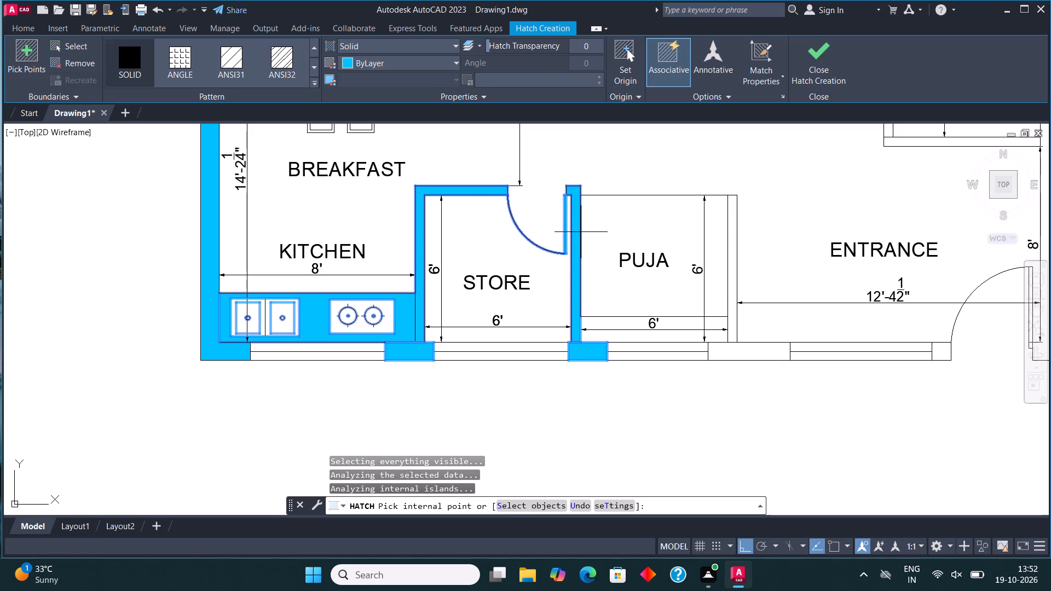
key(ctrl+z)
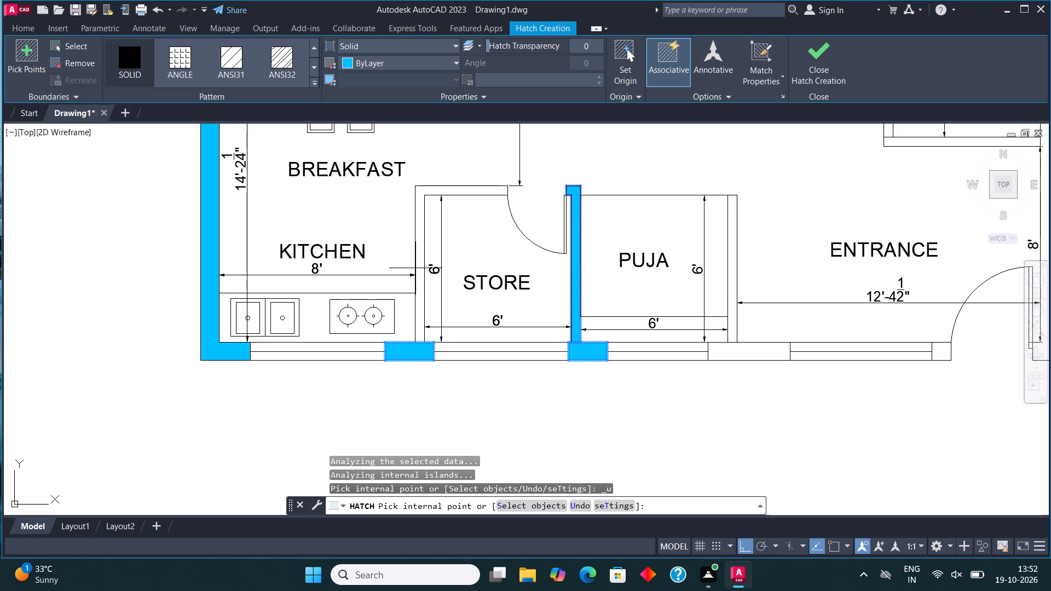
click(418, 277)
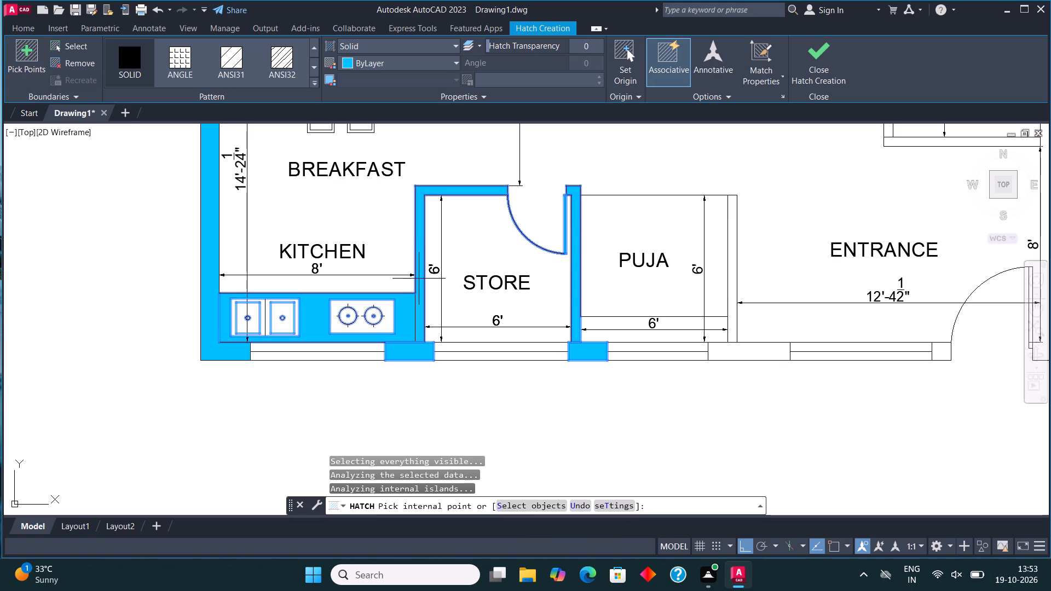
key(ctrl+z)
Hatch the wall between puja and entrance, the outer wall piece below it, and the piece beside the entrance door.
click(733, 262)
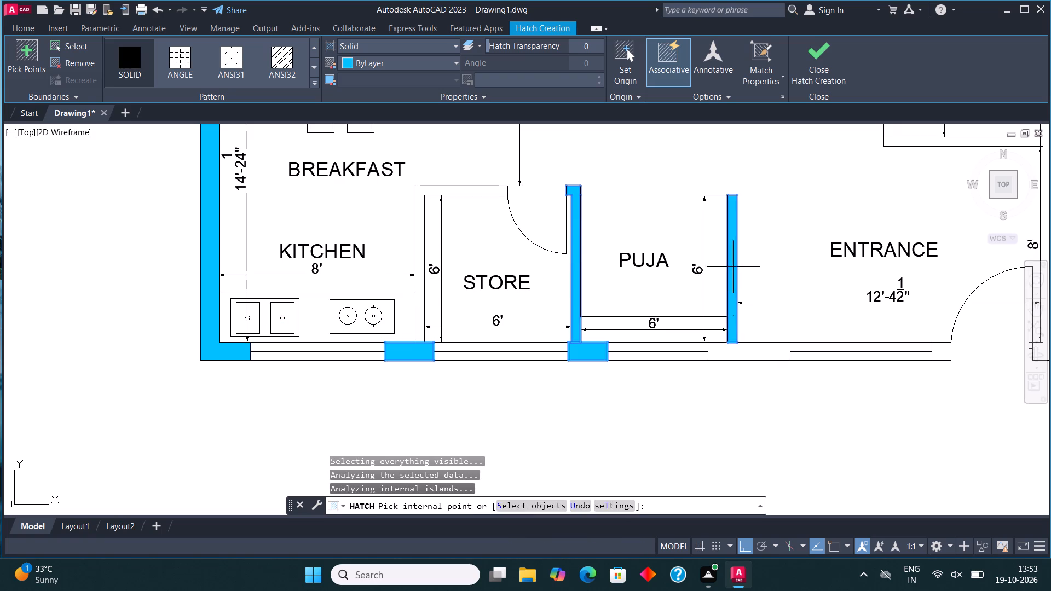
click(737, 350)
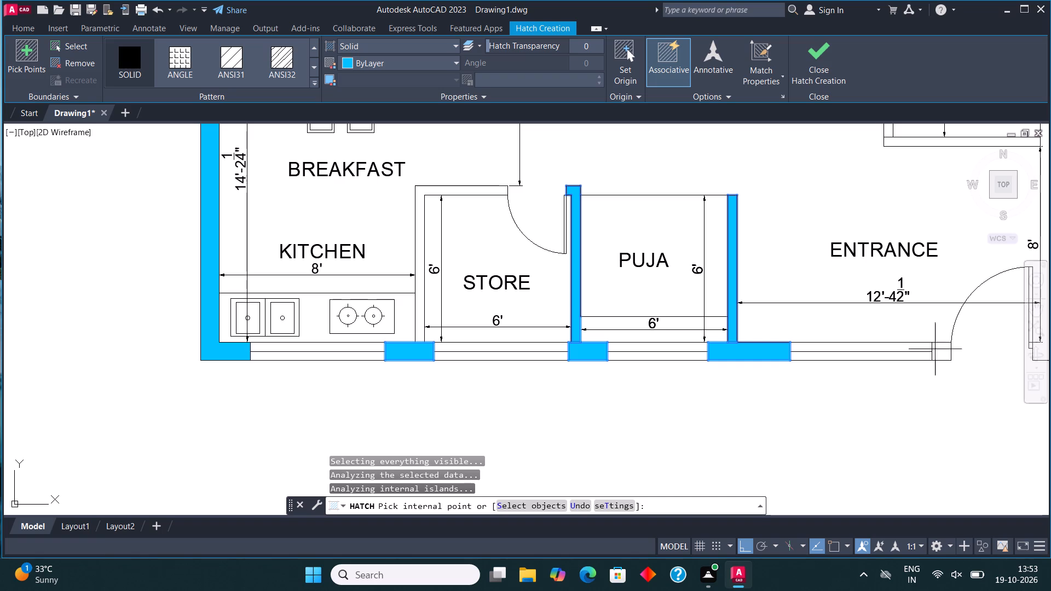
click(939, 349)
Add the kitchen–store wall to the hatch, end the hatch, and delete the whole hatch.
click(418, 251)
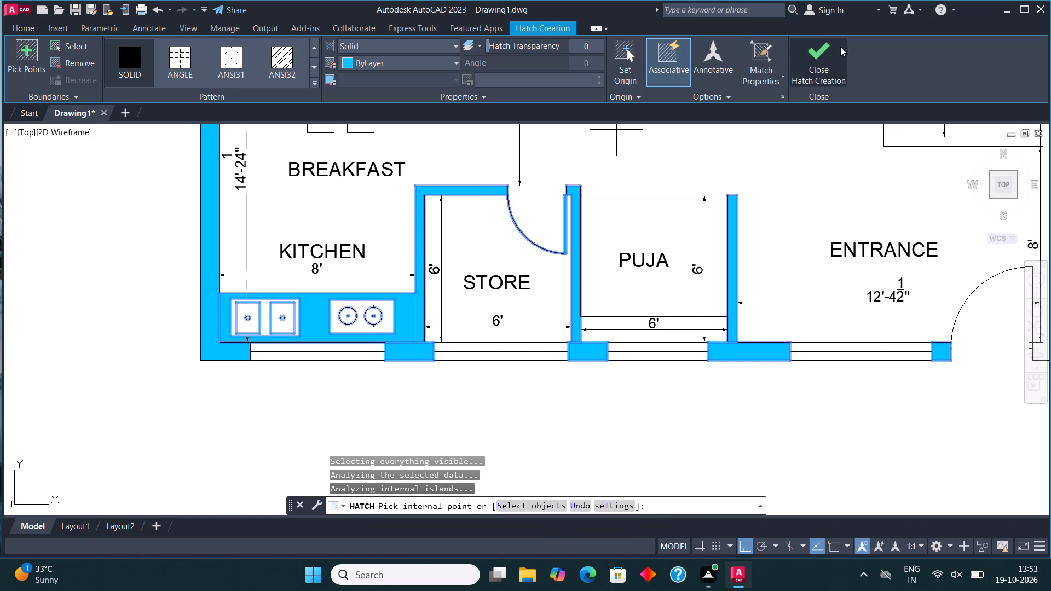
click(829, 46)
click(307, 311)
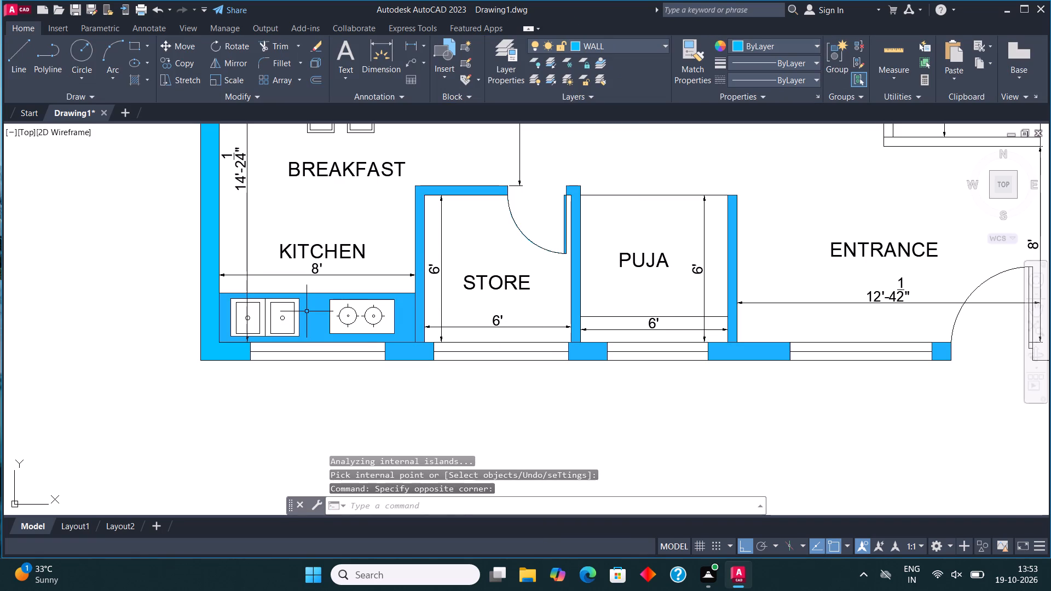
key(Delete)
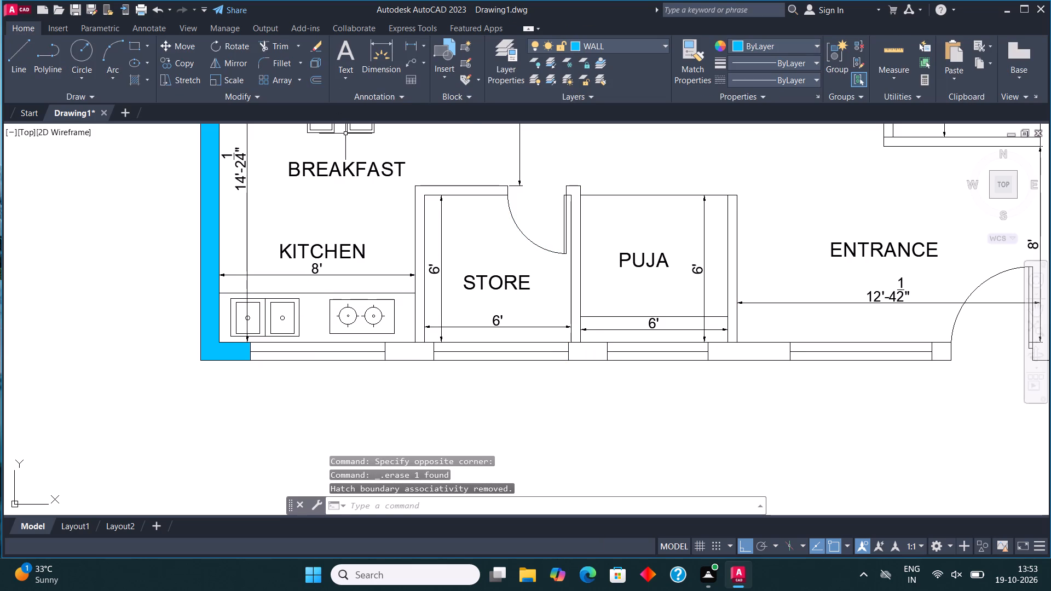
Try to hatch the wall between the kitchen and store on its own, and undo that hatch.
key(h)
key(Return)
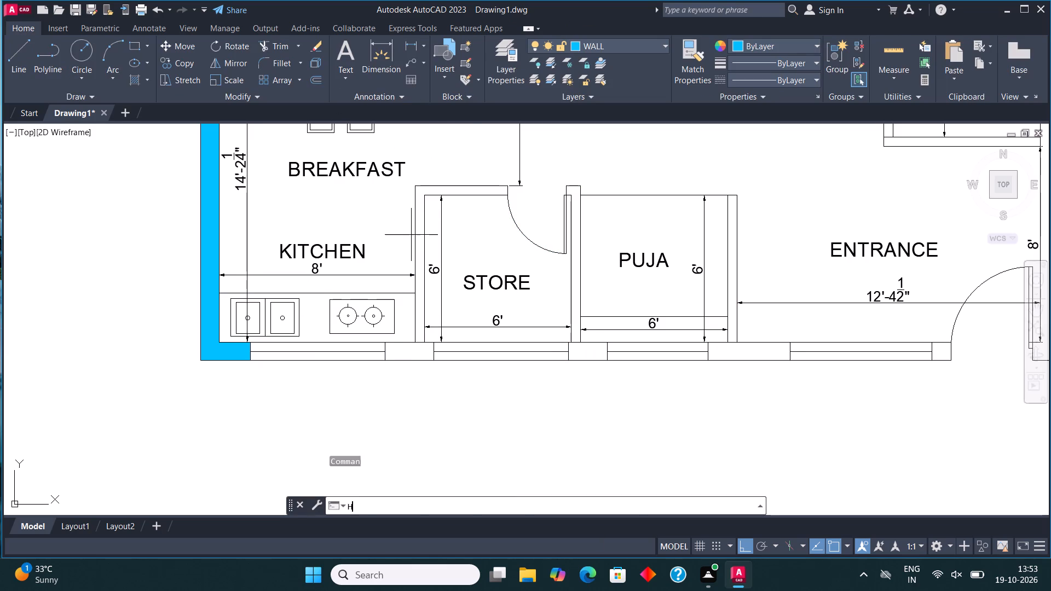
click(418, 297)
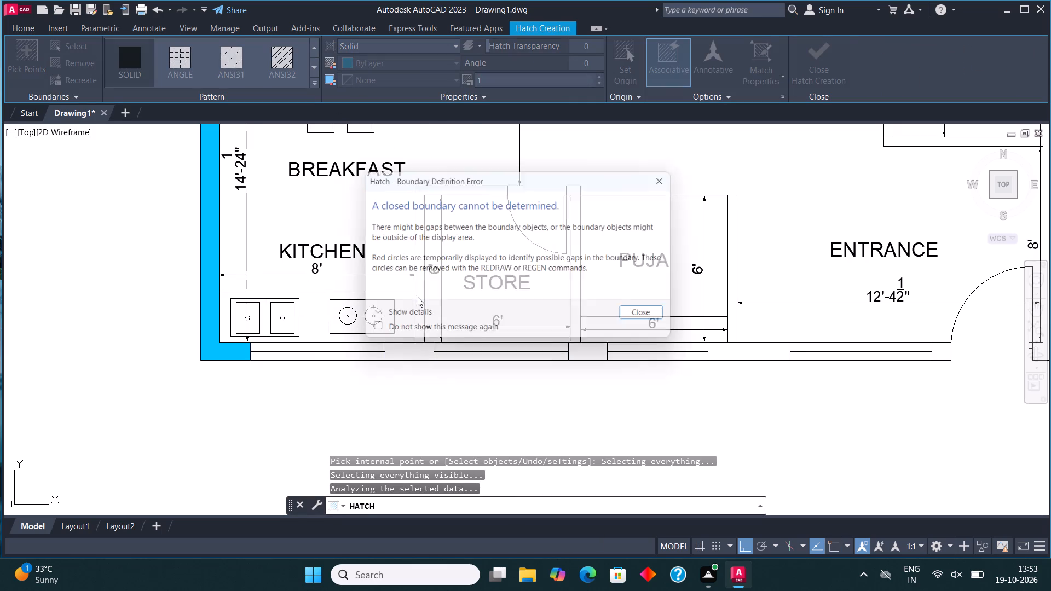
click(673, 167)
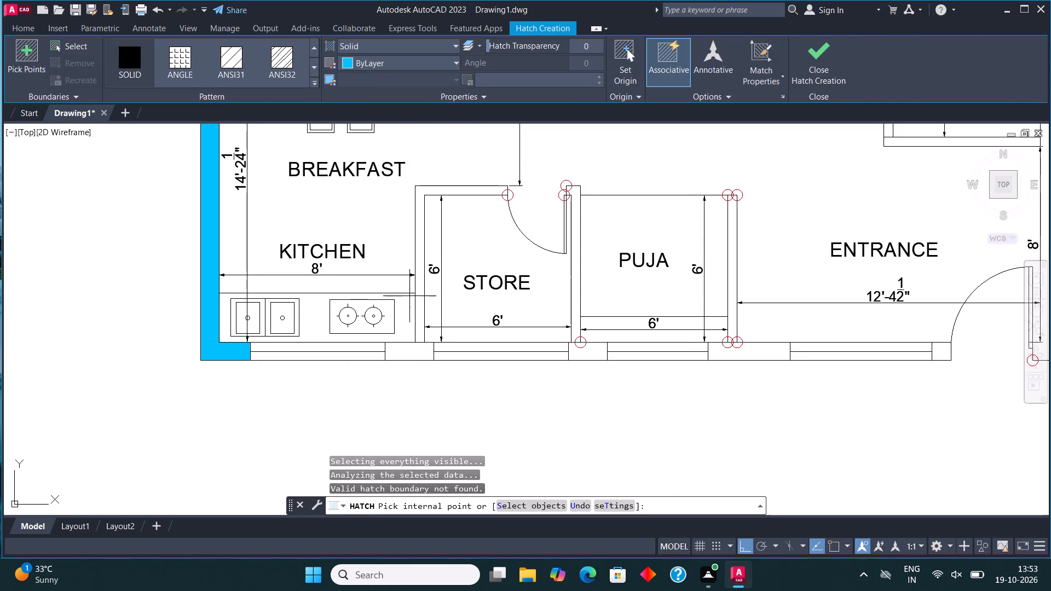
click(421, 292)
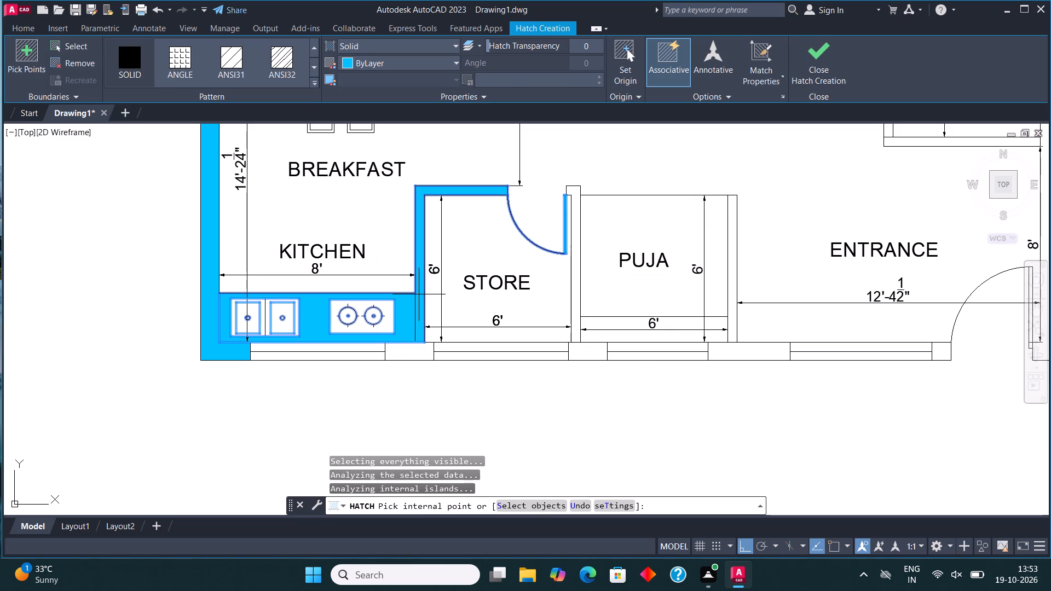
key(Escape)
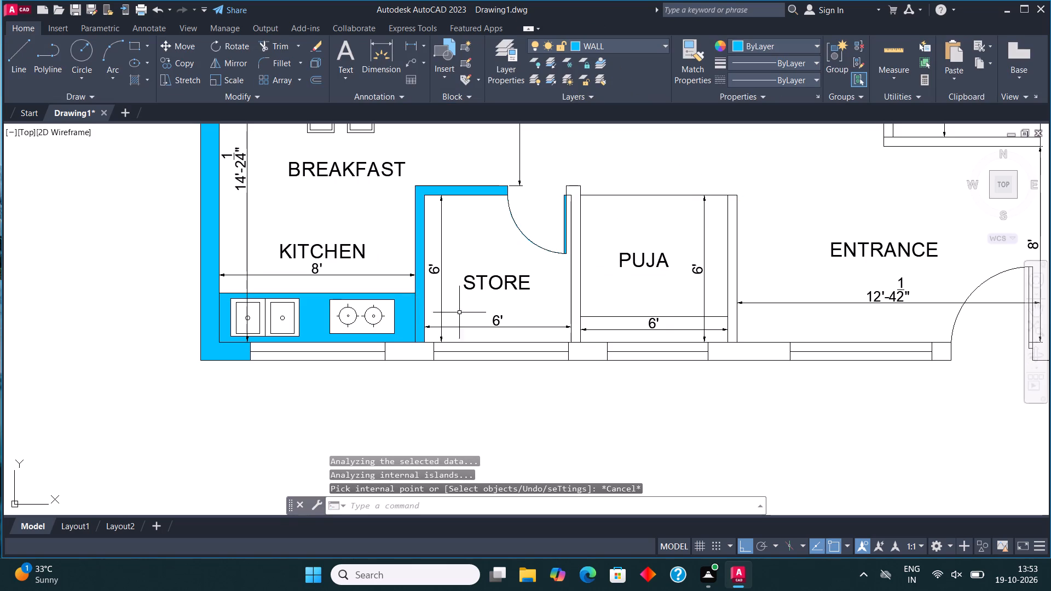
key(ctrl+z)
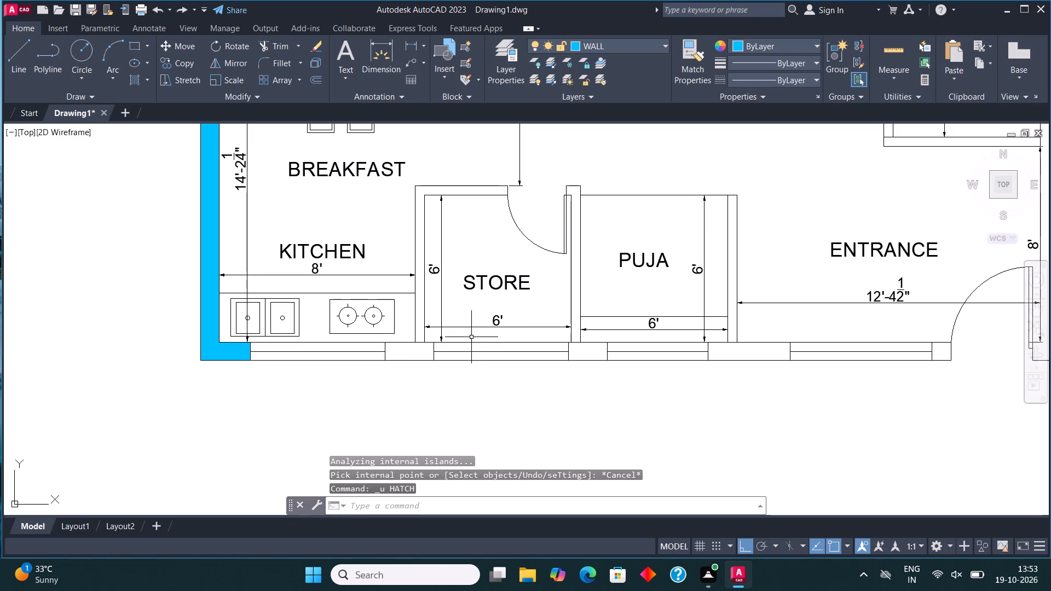
Solid-hatch the four front outer wall pieces from the kitchen to the entrance door, and both side walls of the puja room.
key(h)
key(Return)
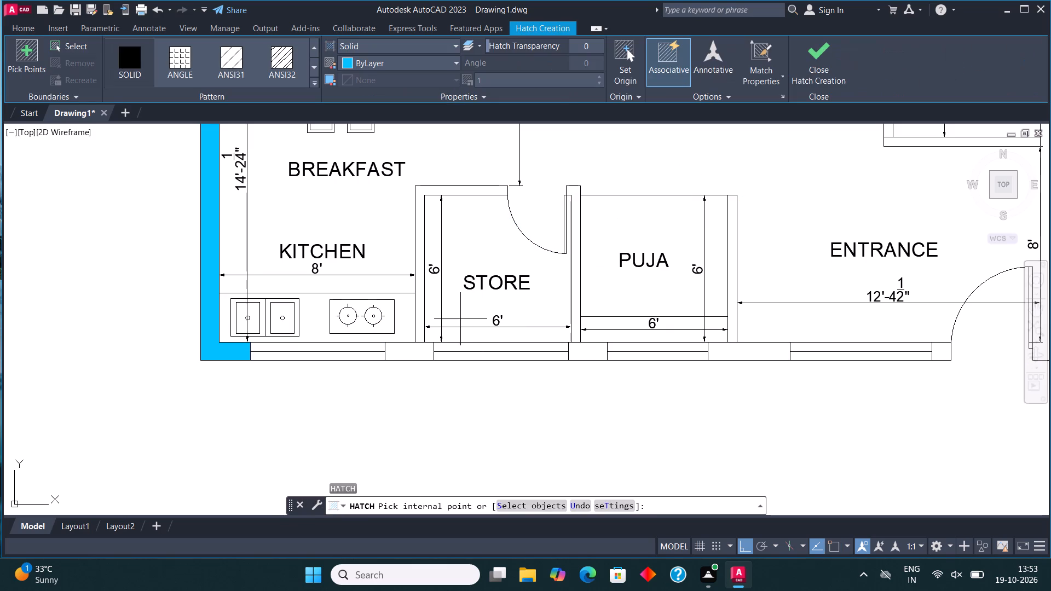
click(421, 351)
click(580, 352)
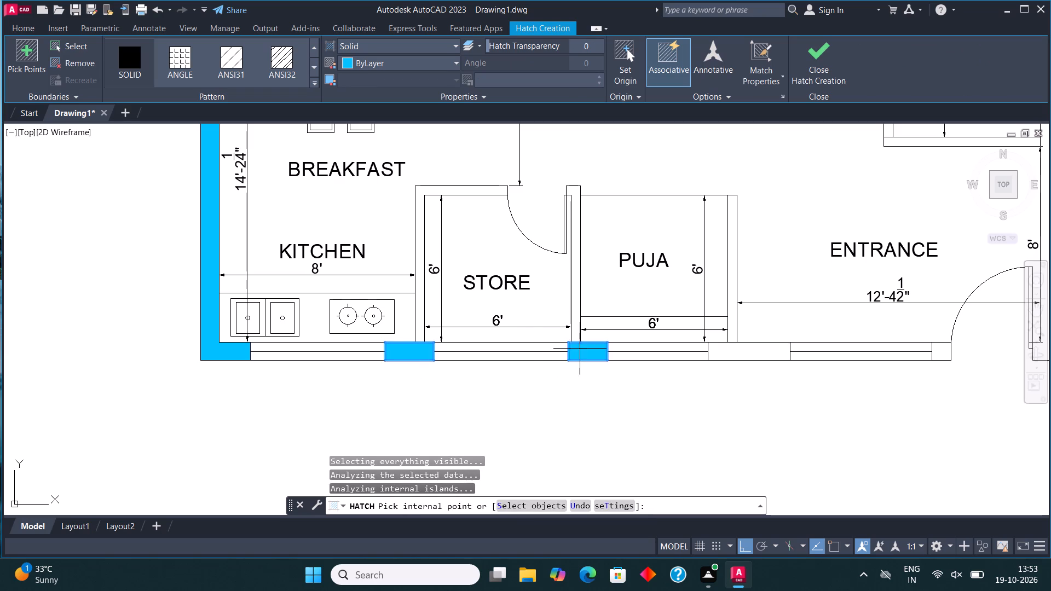
click(575, 299)
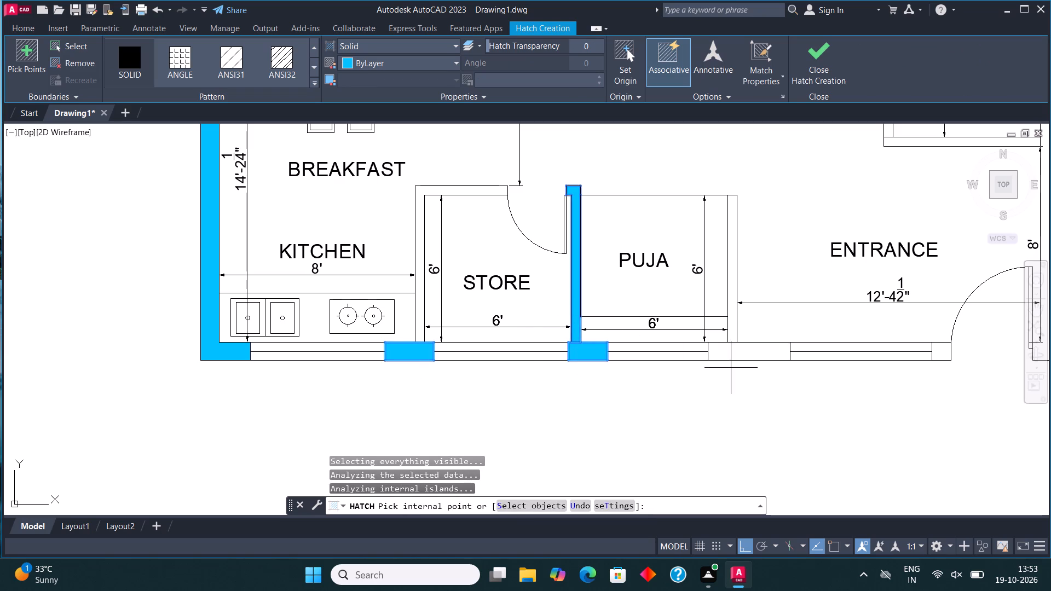
click(738, 349)
click(735, 304)
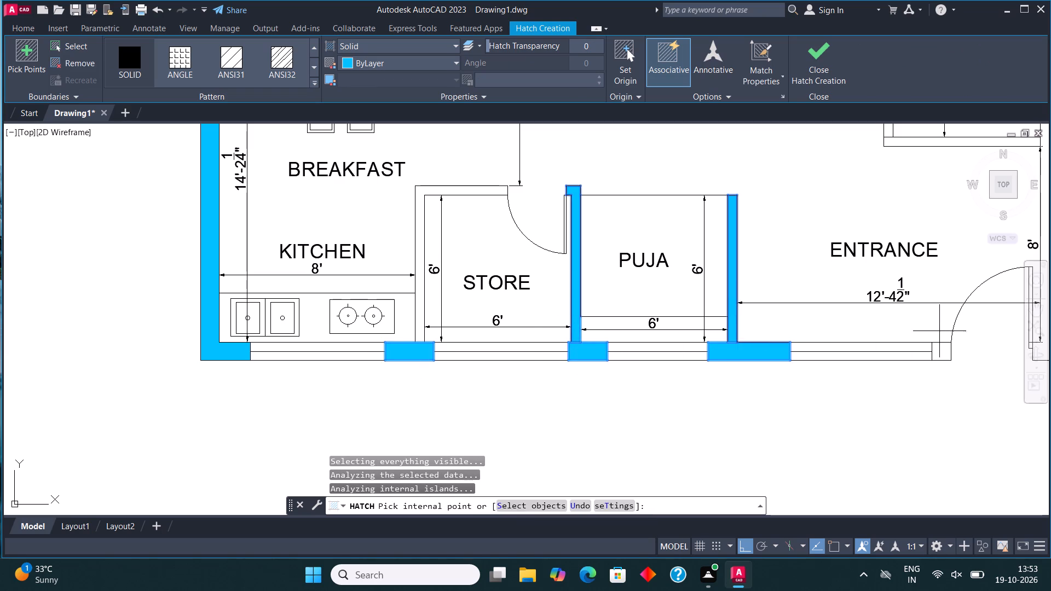
click(945, 349)
Hatch the outer wall corner beside the entrance door and the L-shaped wall around the 6' bath.
scroll(810, 378, down, 2)
scroll(901, 370, up, 1)
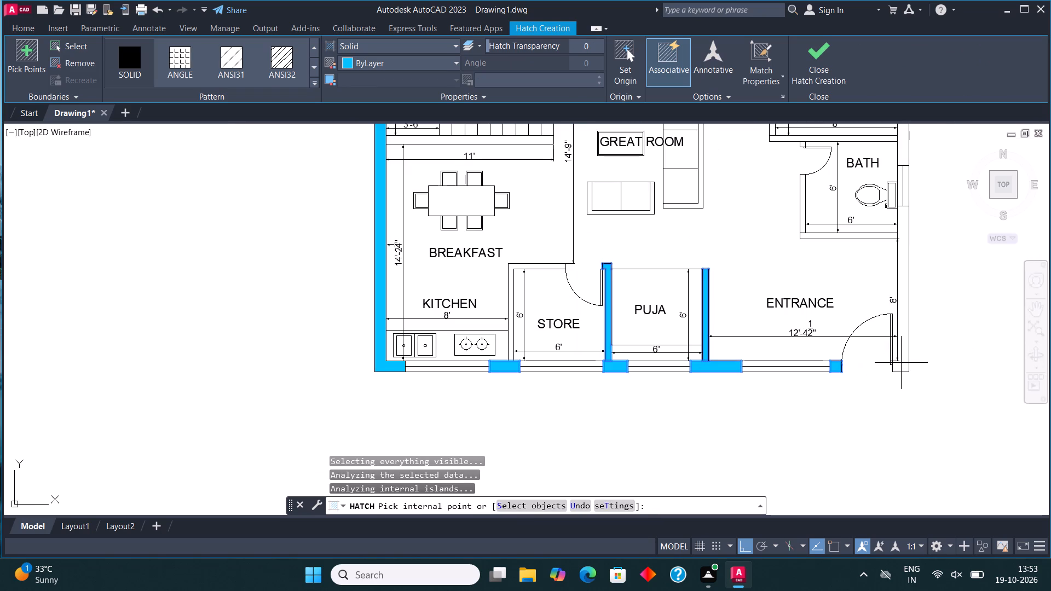
click(901, 362)
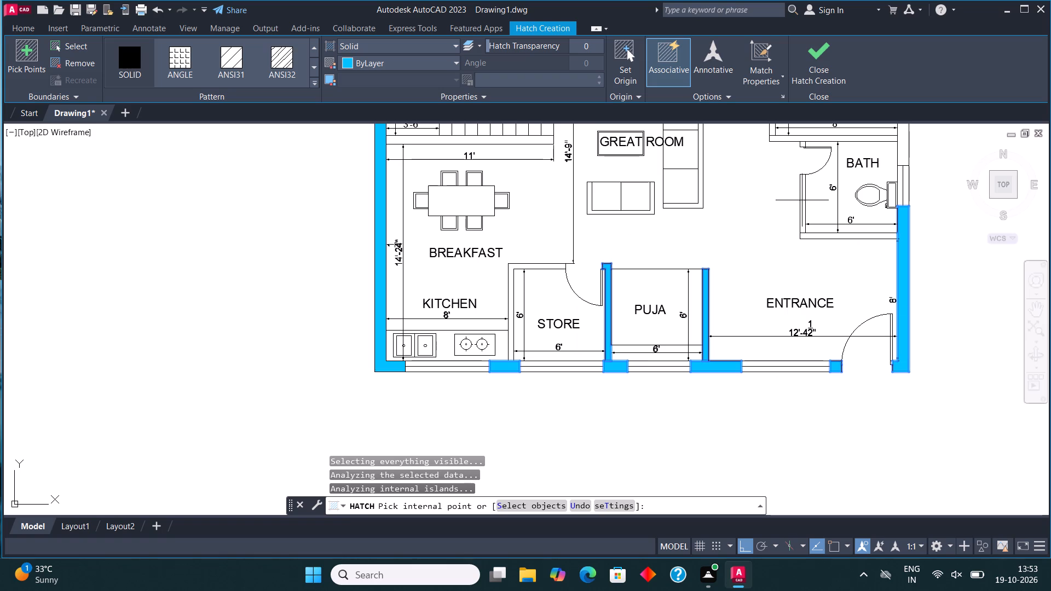
click(805, 200)
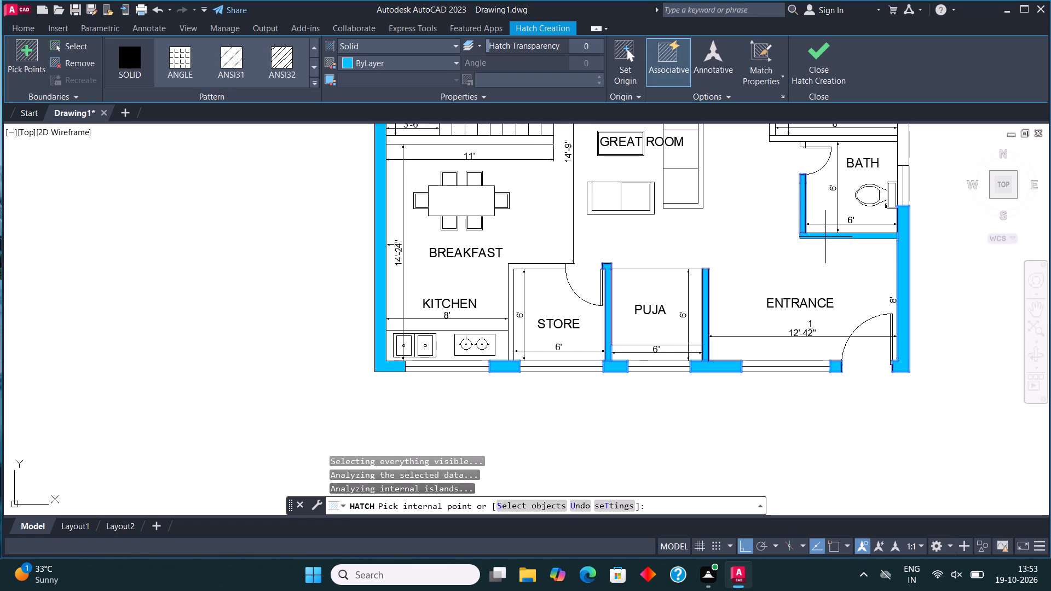
click(825, 237)
Hatch the outer wall between the two bath windows, the wall below the kids bedroom, and the stub beside its bath door.
scroll(680, 333, down, 2)
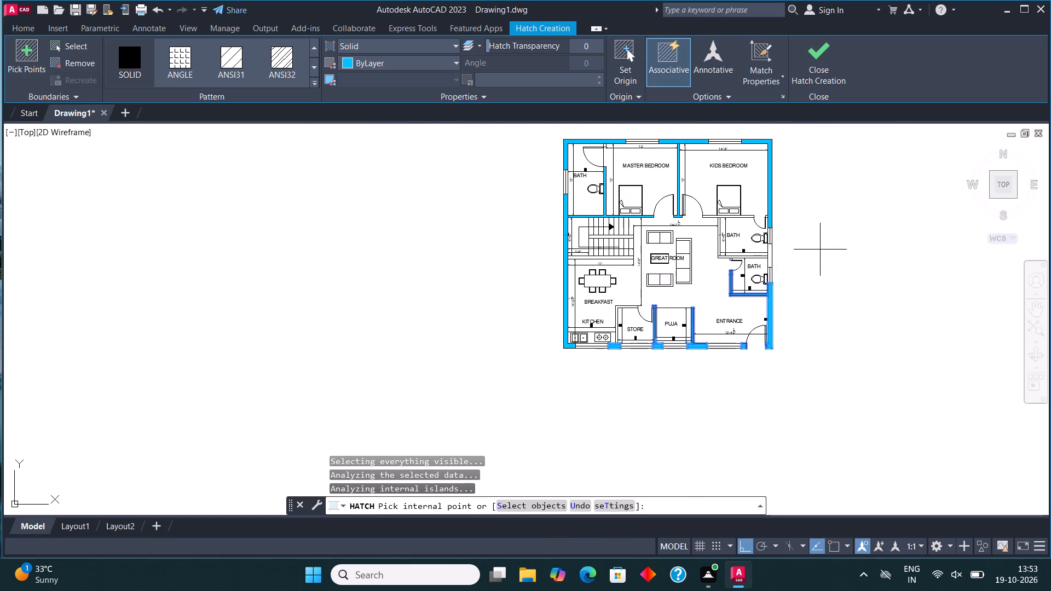
scroll(821, 247, up, 2)
click(687, 257)
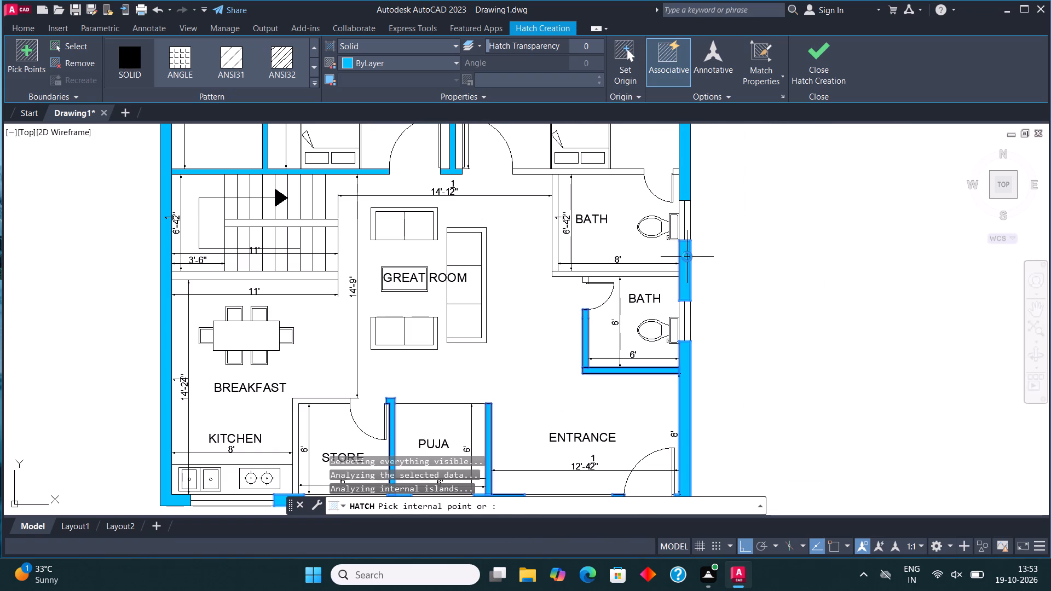
click(621, 171)
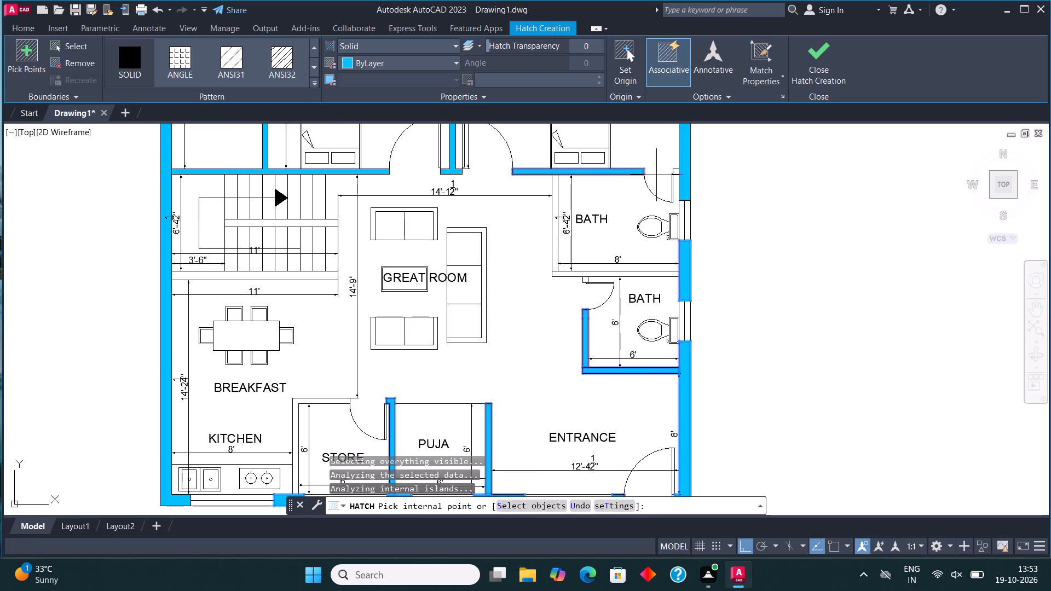
scroll(661, 173, up, 1)
click(681, 169)
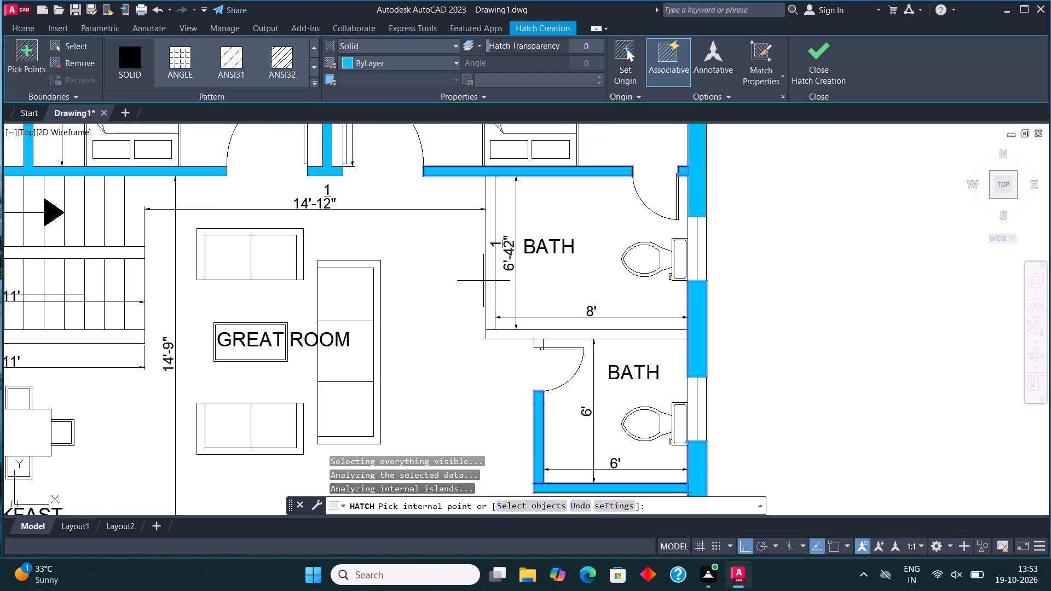
Hatch the wall between the great room and 8' bath, the wall separating the two baths, and the lower bath's door stub.
click(494, 270)
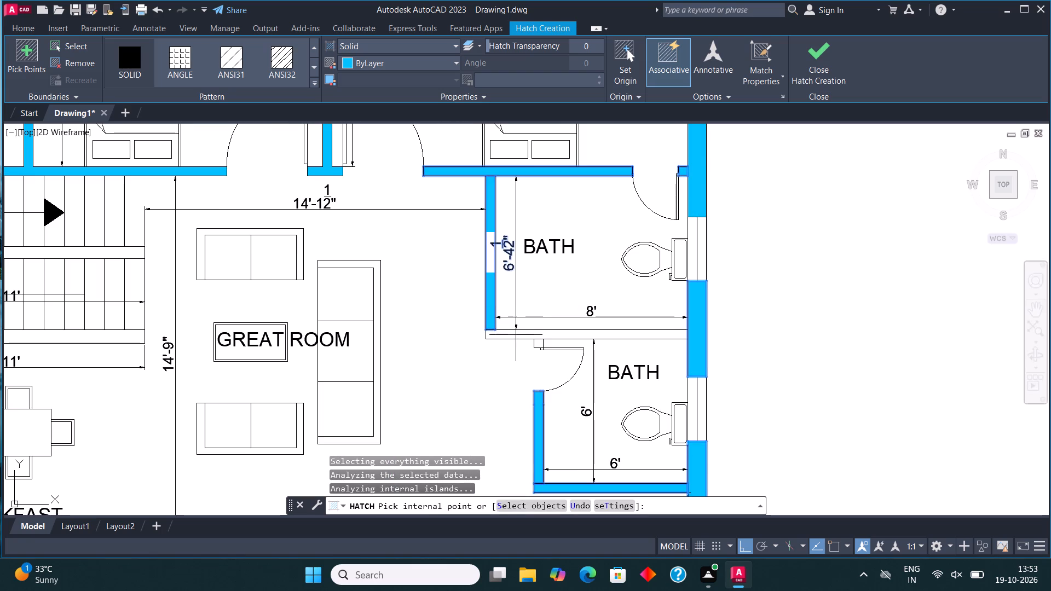
click(517, 334)
click(539, 345)
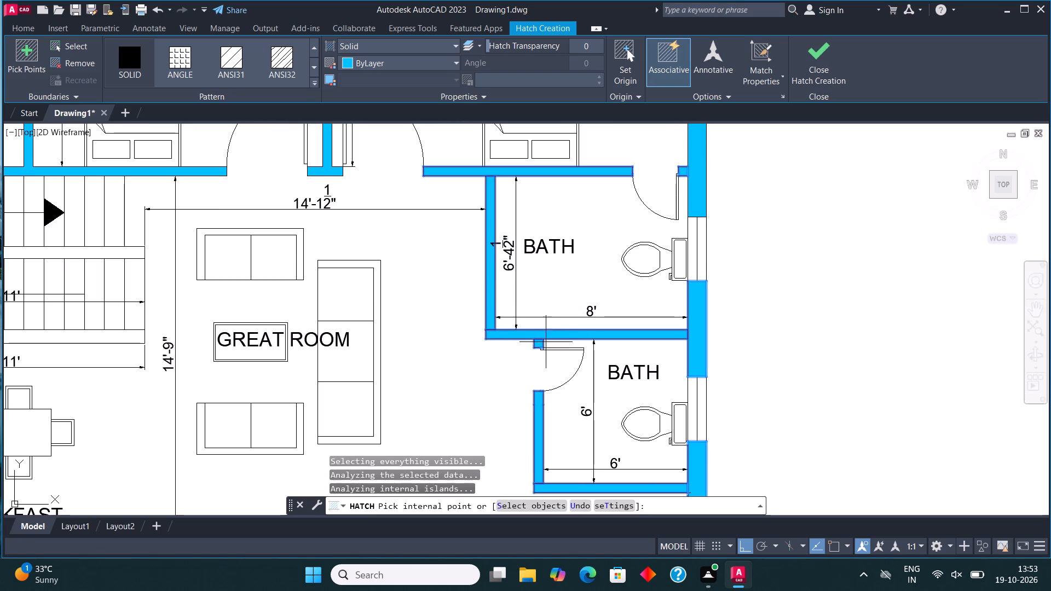
scroll(621, 294, down, 1)
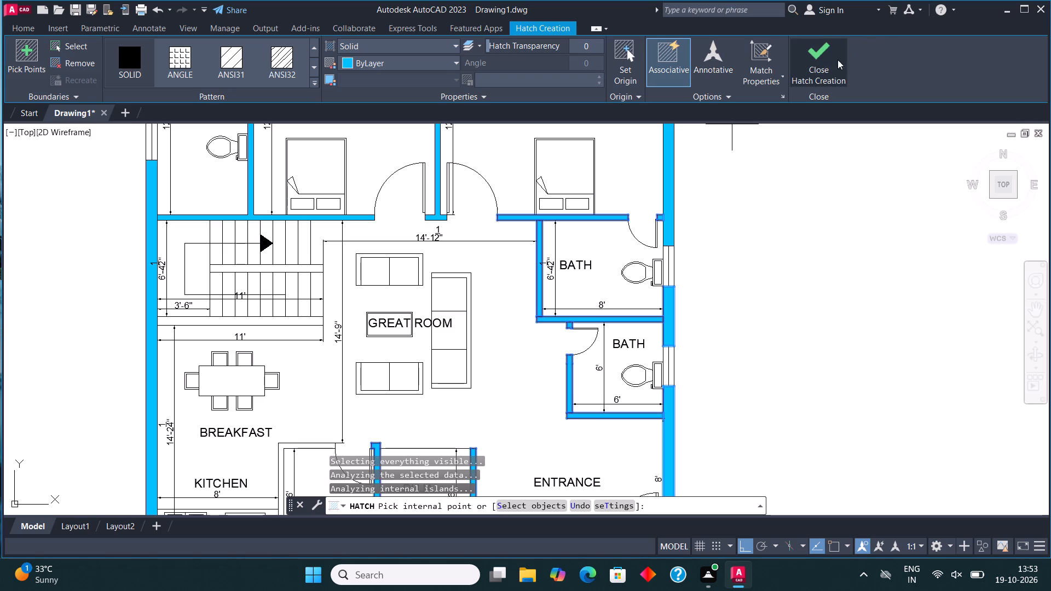
Draw rectangles over the store's kitchen-side wall and over its wall facing the great room, up to the door opening.
click(824, 60)
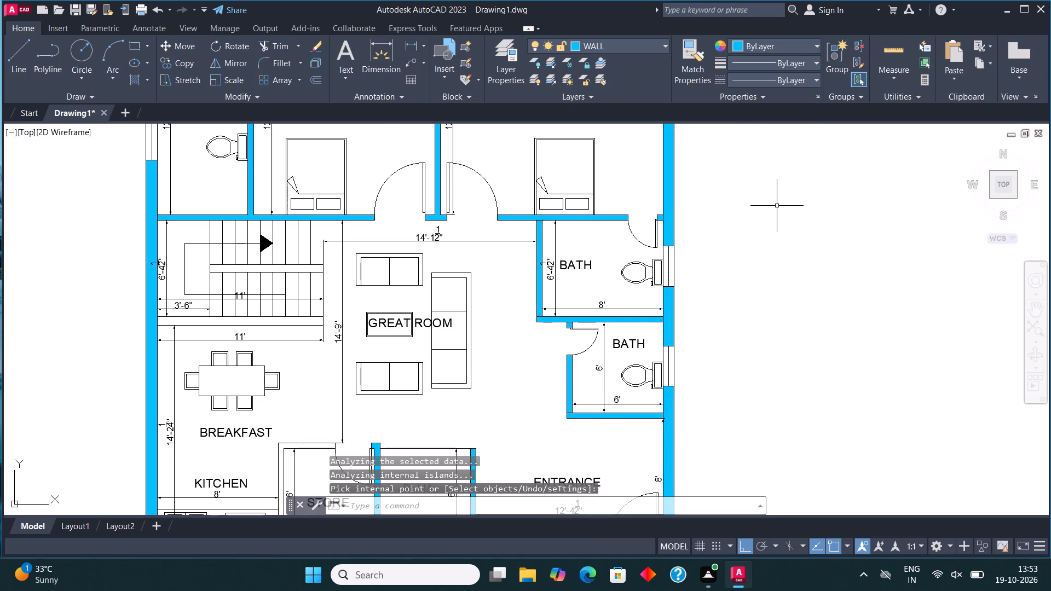
scroll(764, 274, down, 1)
middle_drag(752, 267, 749, 218)
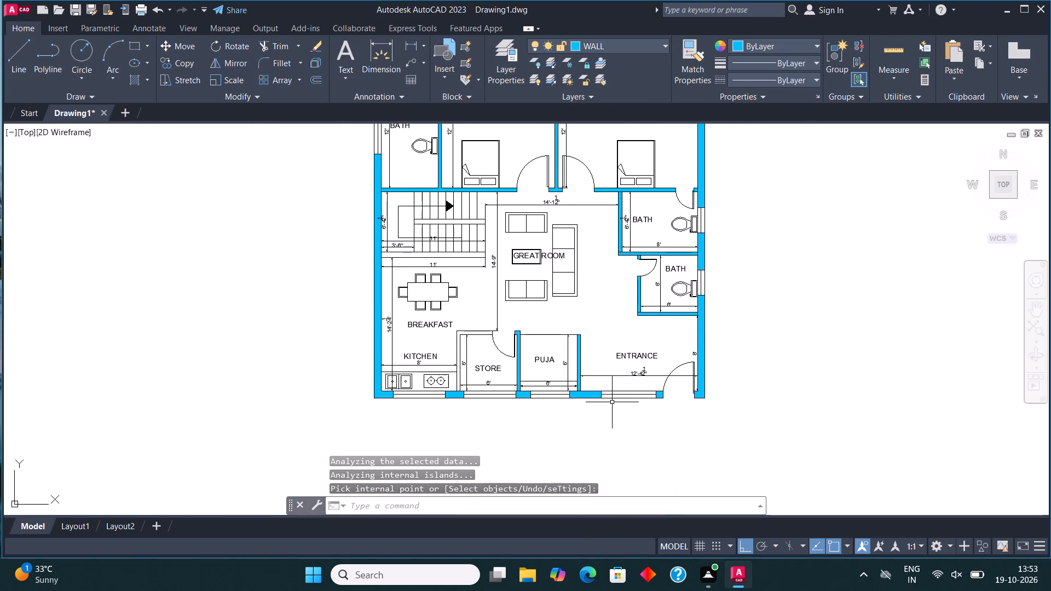
scroll(461, 400, up, 2)
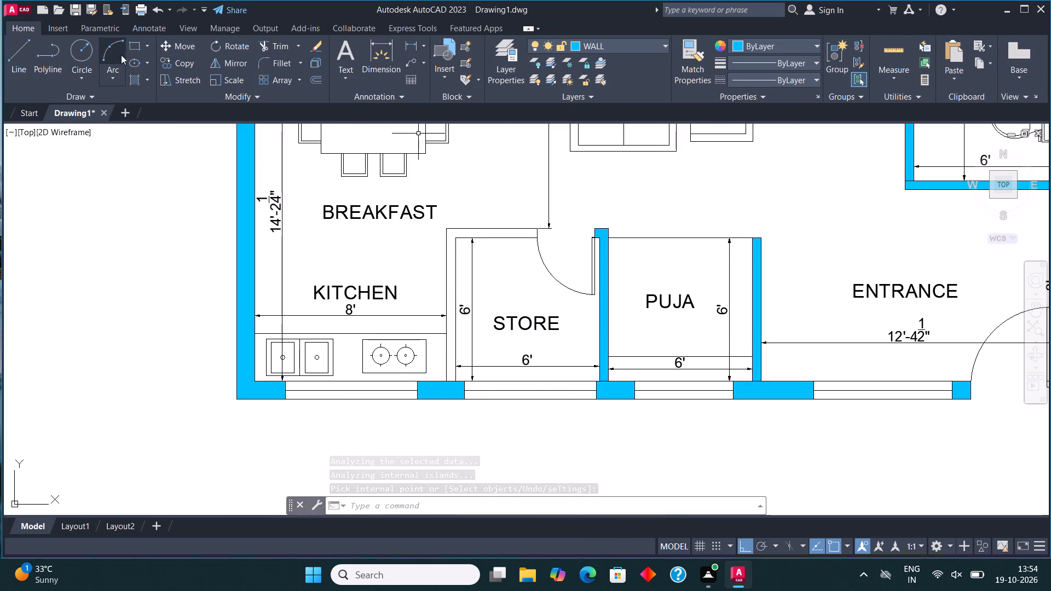
click(129, 45)
click(444, 380)
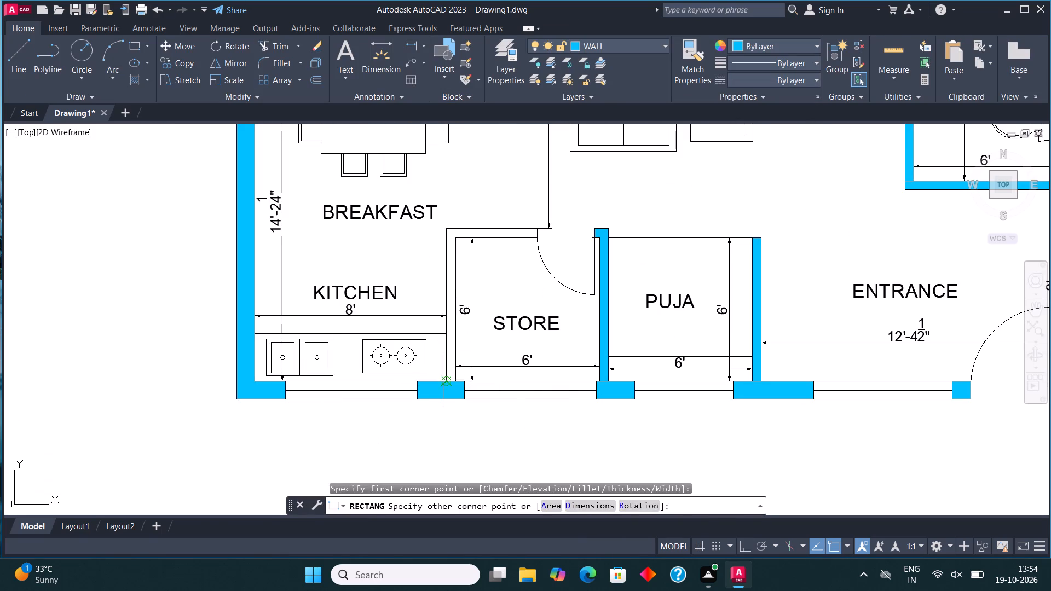
scroll(455, 241, up, 3)
click(444, 229)
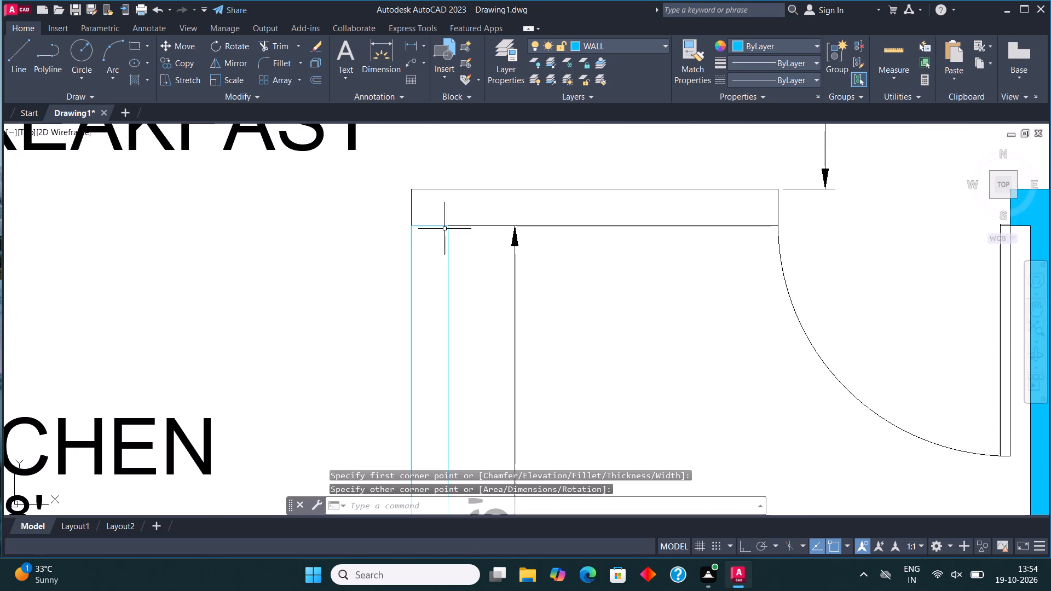
click(136, 46)
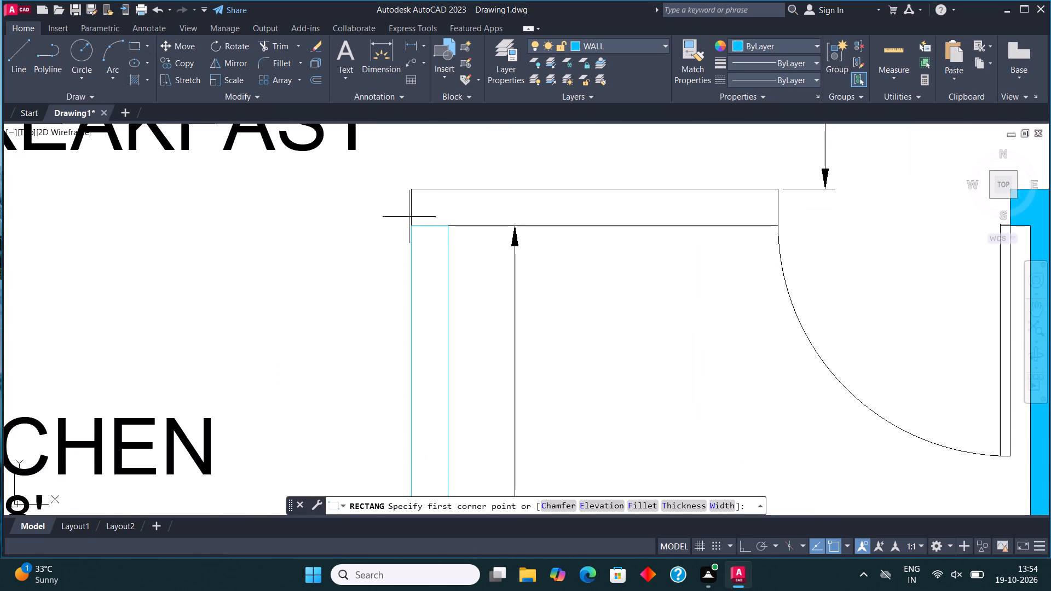
click(413, 227)
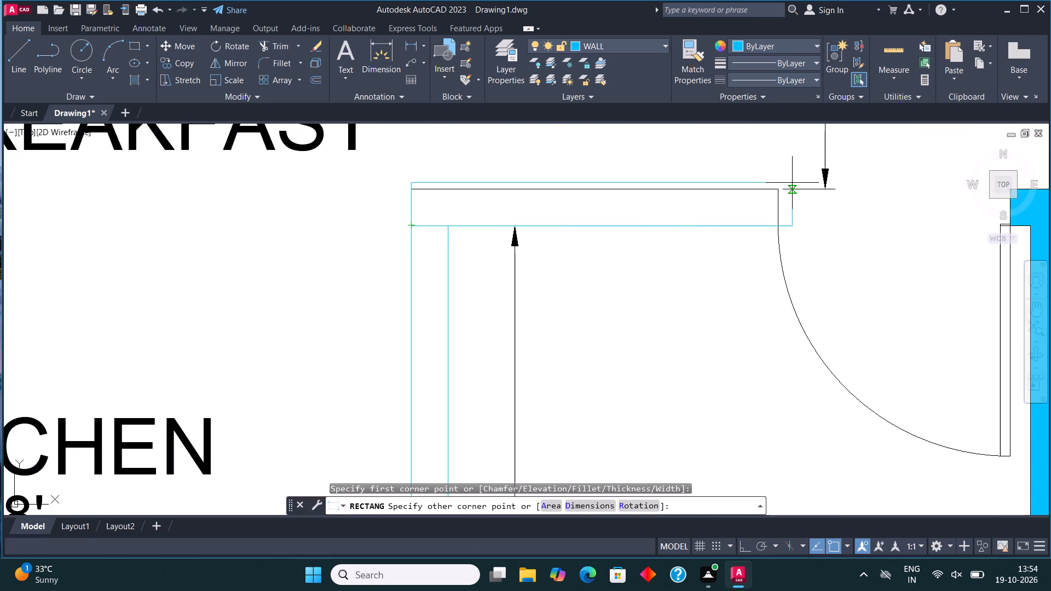
click(777, 186)
scroll(645, 233, down, 3)
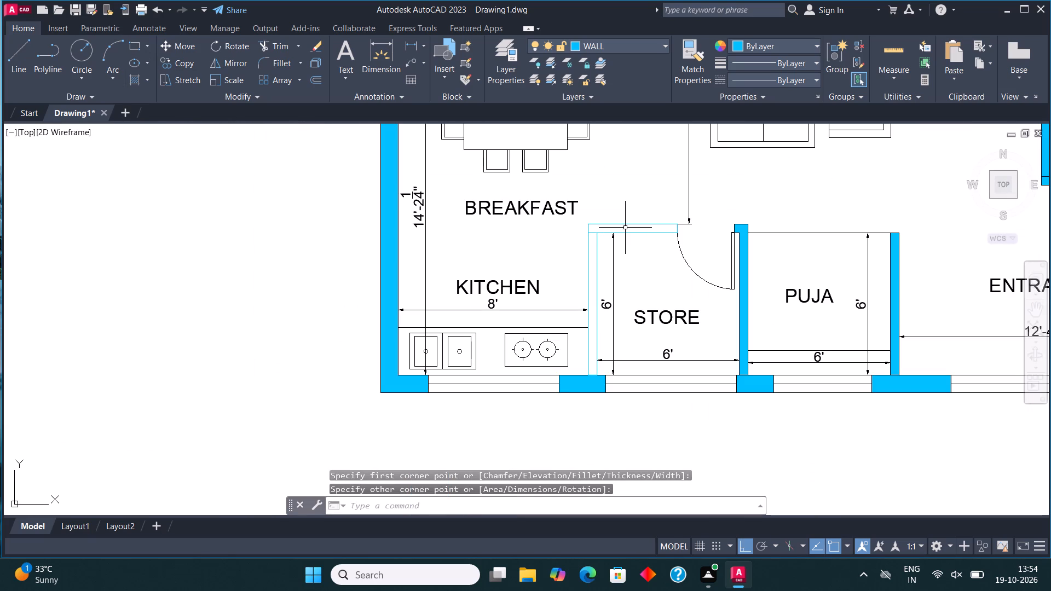
Solid-hatch the store's wall facing the great room and its wall shared with the kitchen.
key(h)
key(Return)
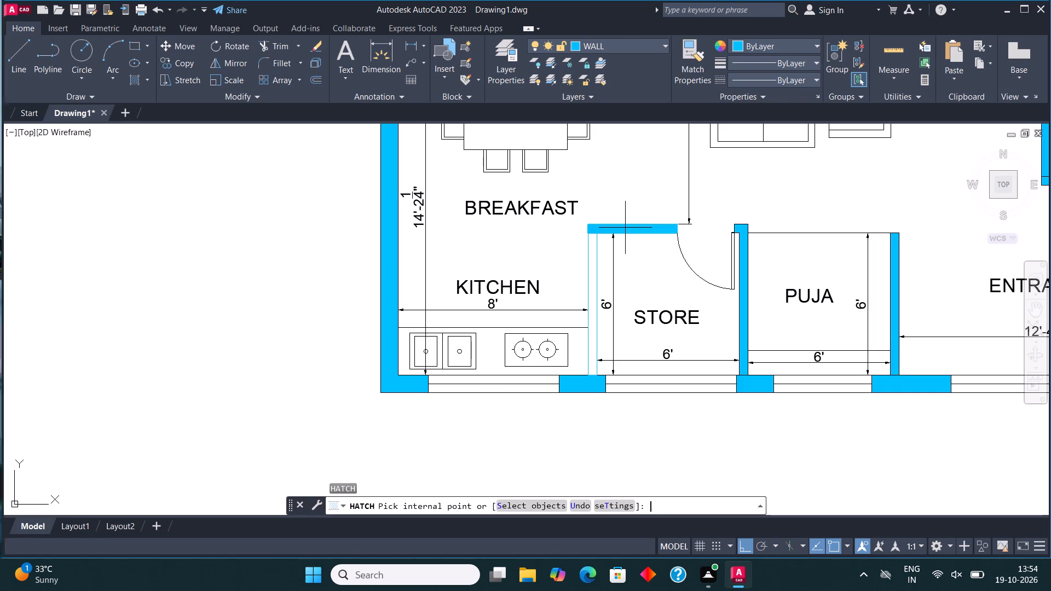
click(620, 224)
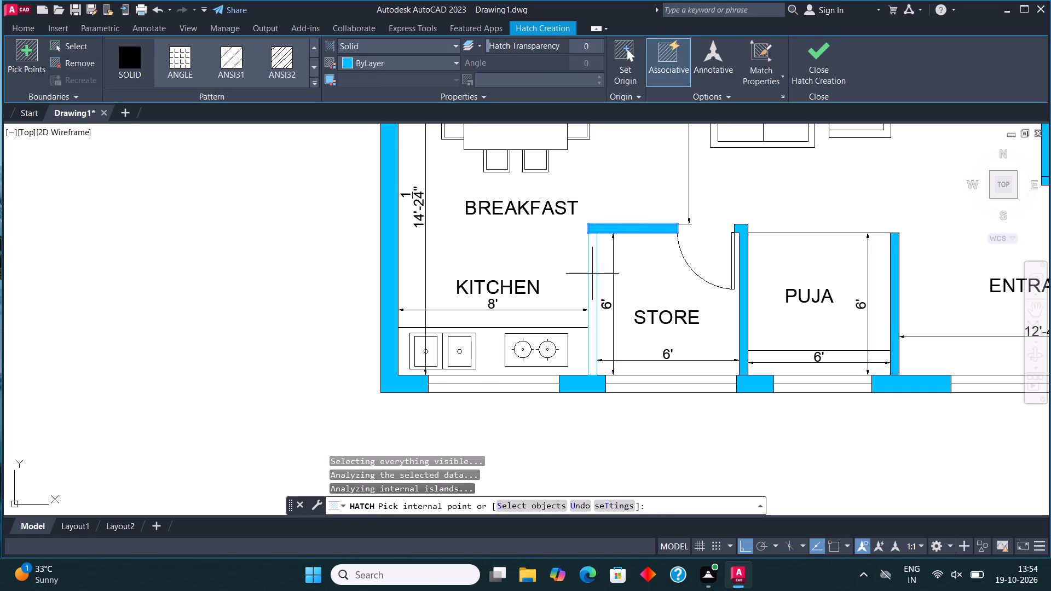
click(592, 271)
scroll(541, 339, down, 2)
middle_drag(648, 304, 643, 304)
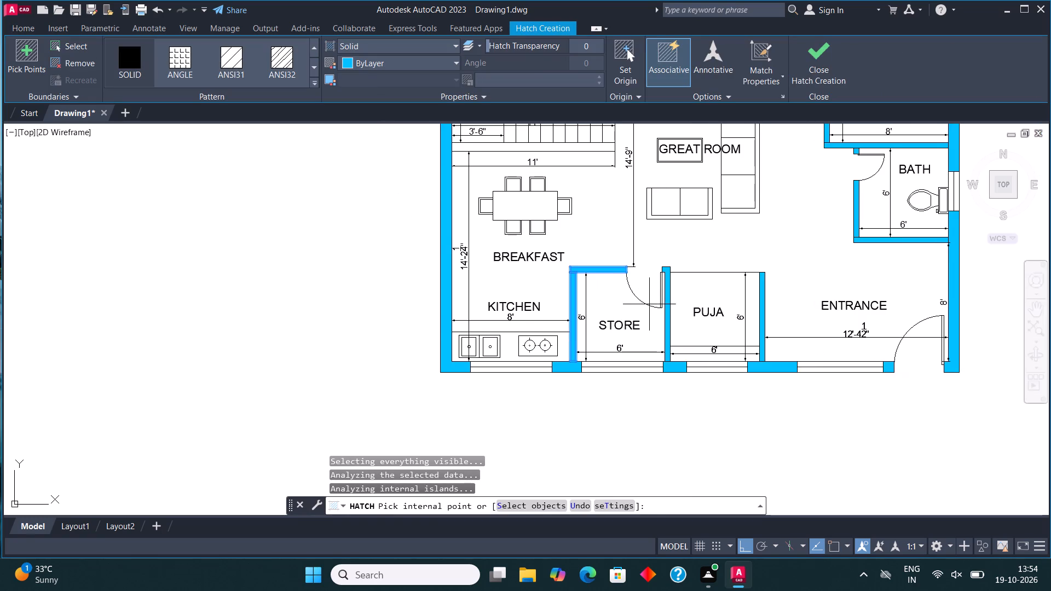
middle_drag(643, 304, 588, 370)
scroll(591, 362, down, 1)
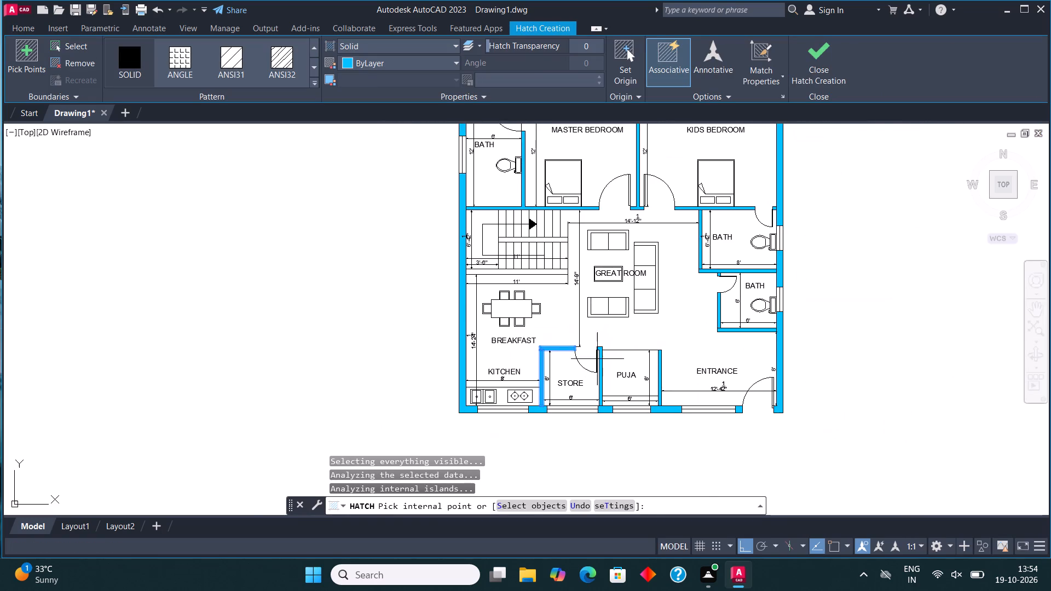
scroll(609, 332, up, 2)
middle_drag(609, 331, 609, 414)
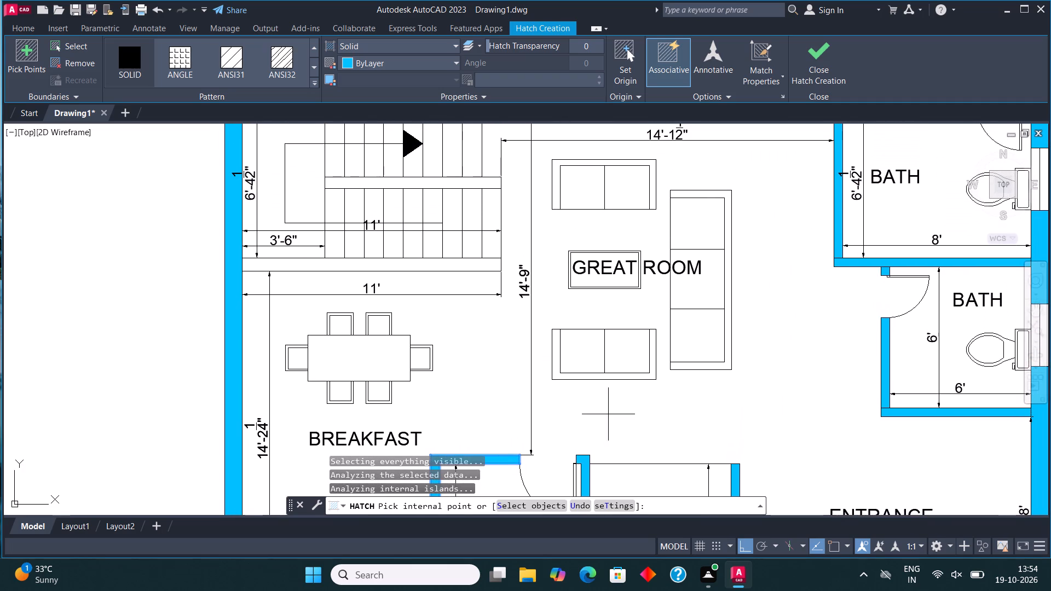
middle_drag(633, 370, 630, 398)
scroll(625, 396, down, 1)
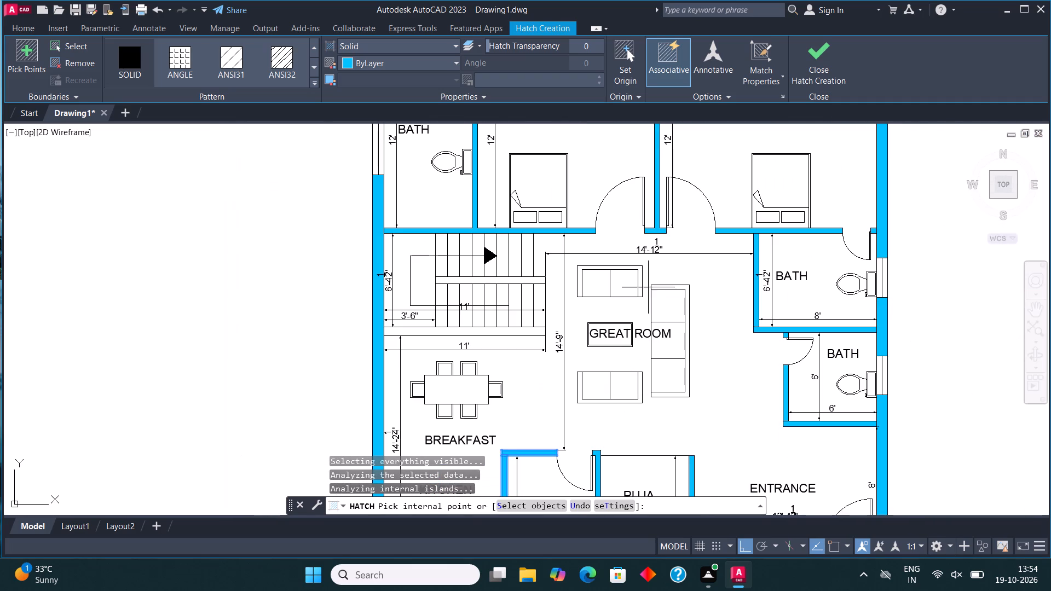
middle_drag(644, 233, 642, 345)
middle_drag(673, 228, 666, 230)
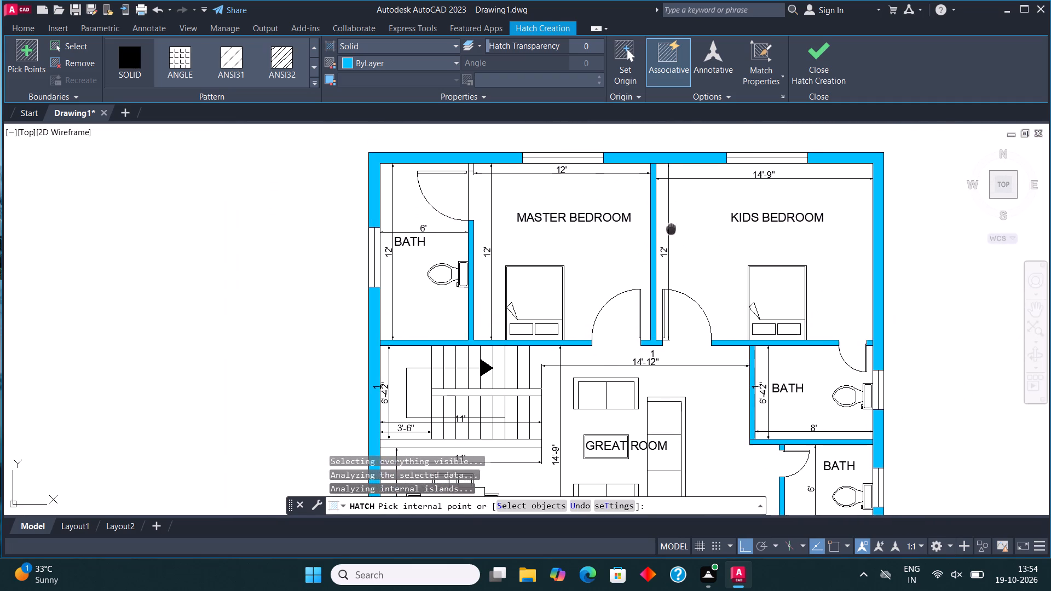
middle_drag(666, 230, 645, 261)
click(796, 58)
Assign the master bedroom's outer-wall window to the WINDOW layer.
scroll(699, 212, down, 1)
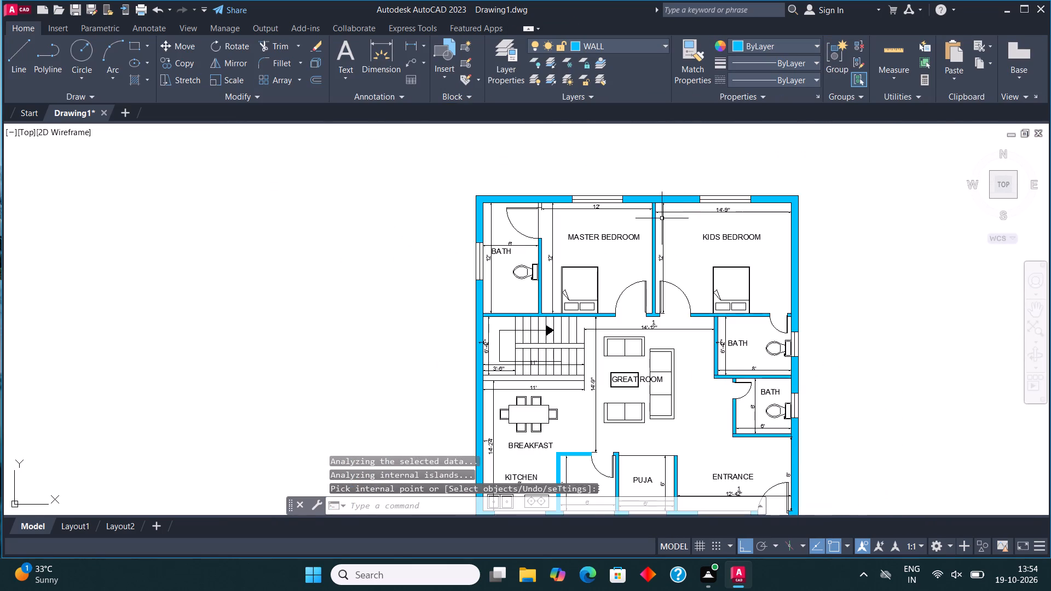
scroll(596, 202, up, 3)
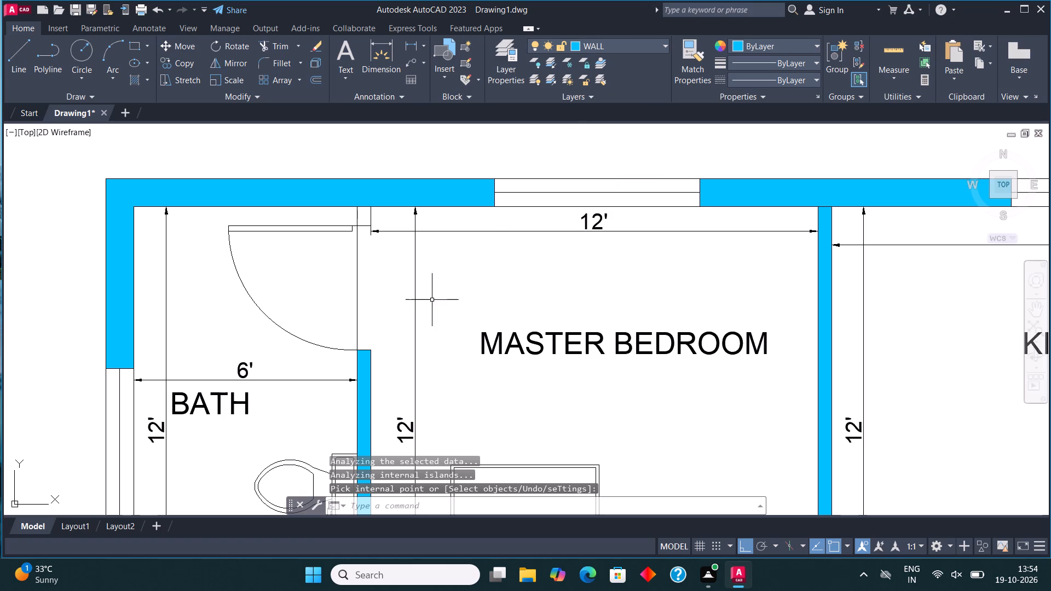
click(481, 221)
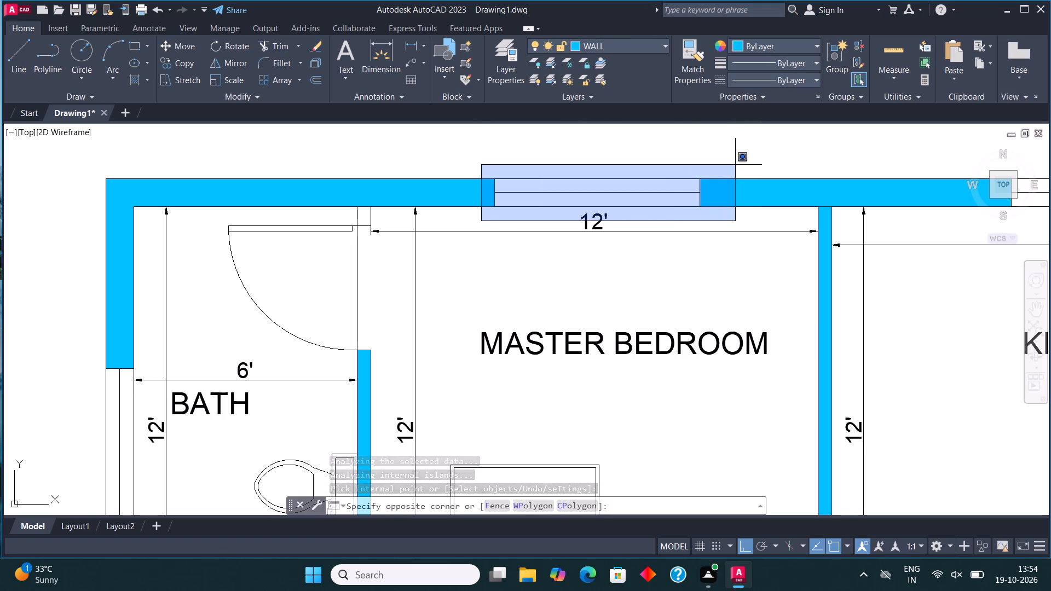
click(735, 165)
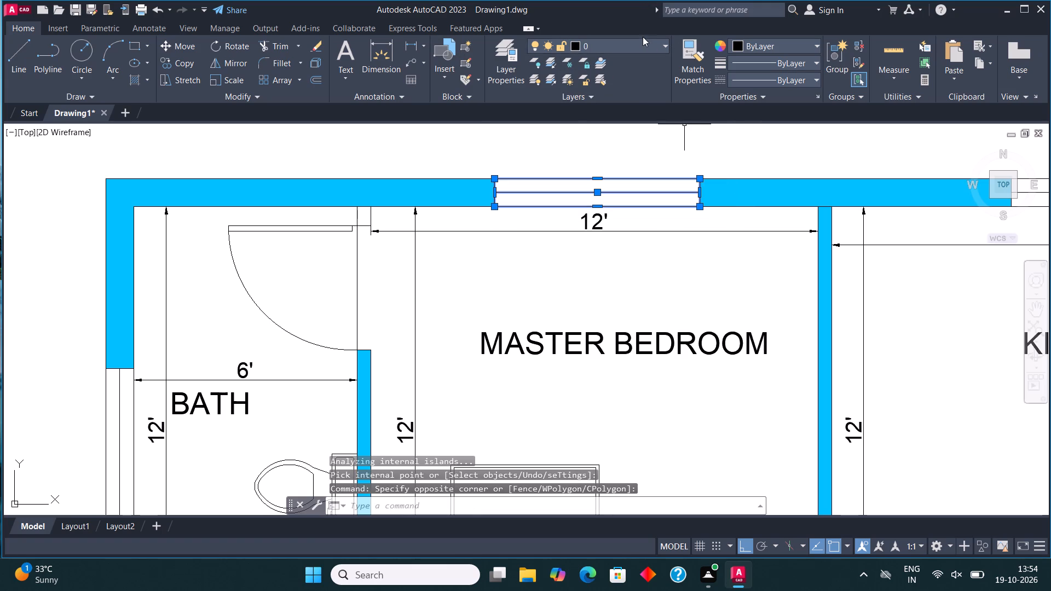
click(638, 53)
click(610, 173)
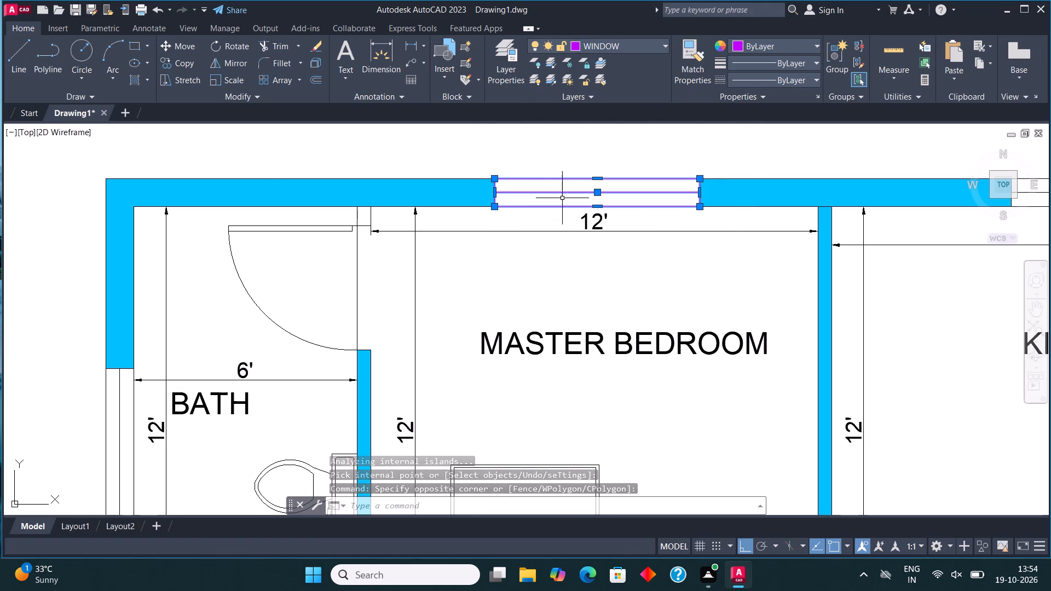
scroll(556, 208, down, 1)
key(Escape)
Assign the kids bedroom's outer-wall window to the WINDOW layer.
middle_drag(683, 215, 459, 239)
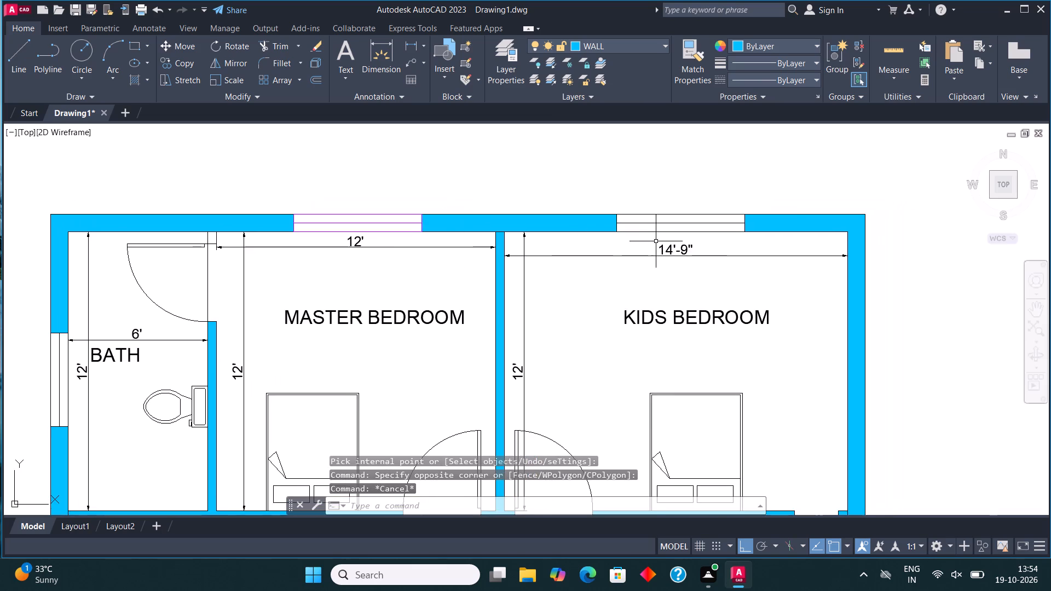
scroll(655, 240, up, 1)
click(572, 234)
click(825, 173)
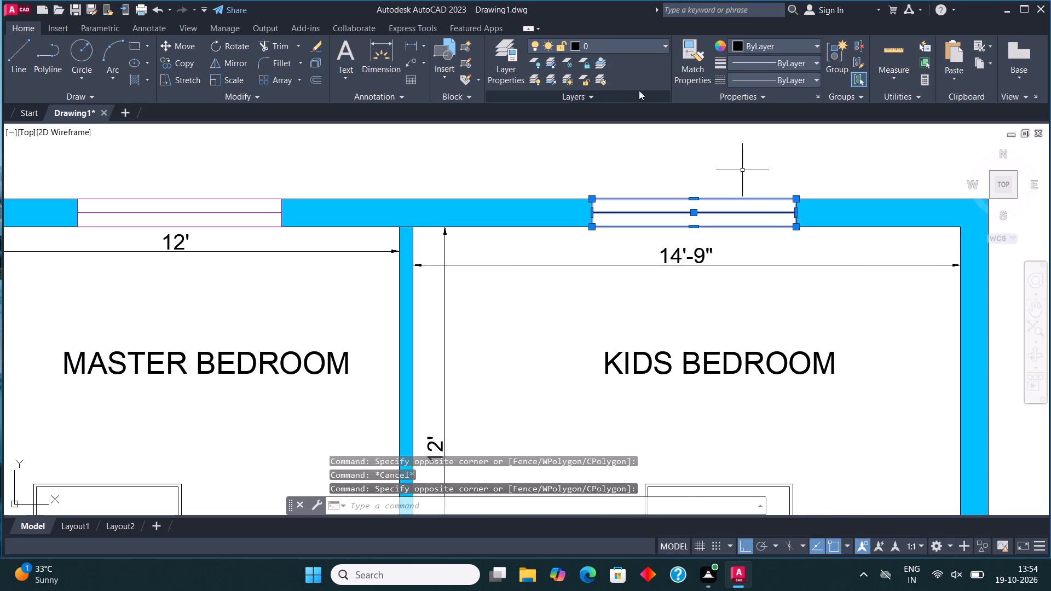
click(616, 42)
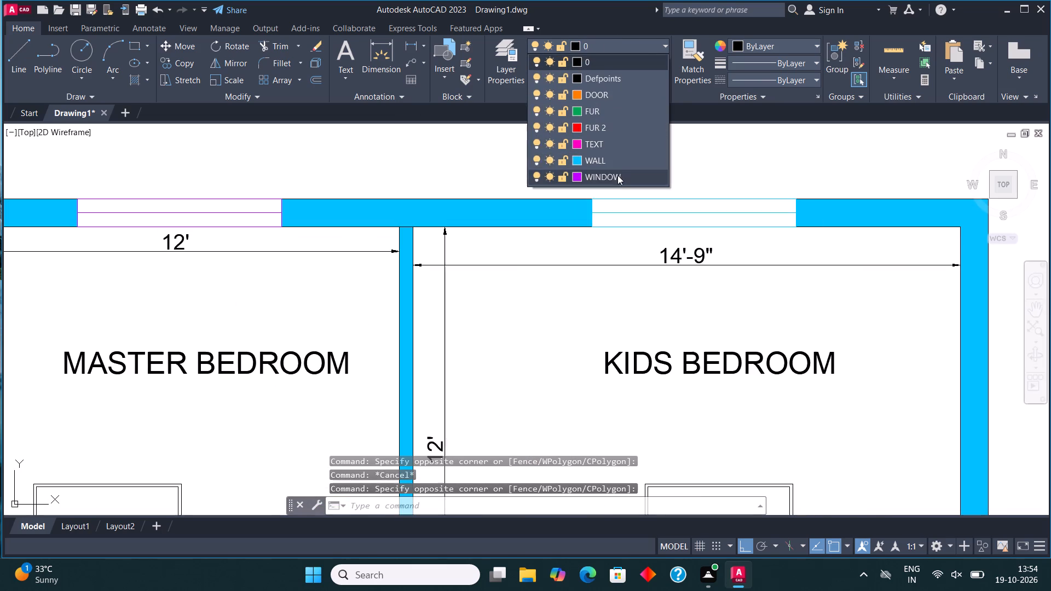
click(617, 176)
Assign the outer-wall windows of the 8' bath and the 6' bath to the WINDOW layer.
scroll(620, 177, down, 4)
scroll(694, 284, up, 4)
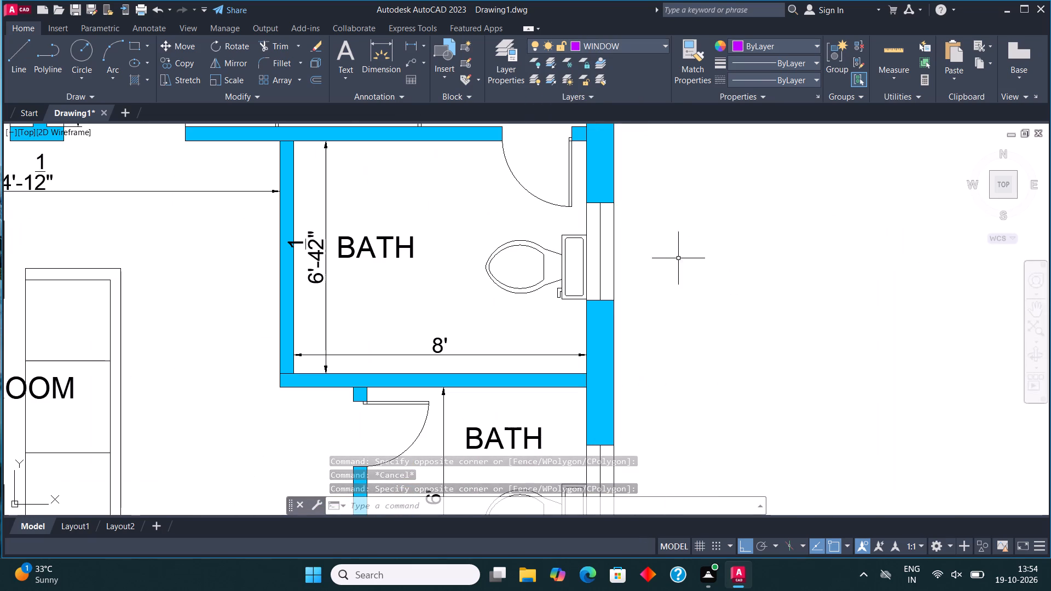
click(582, 311)
click(639, 192)
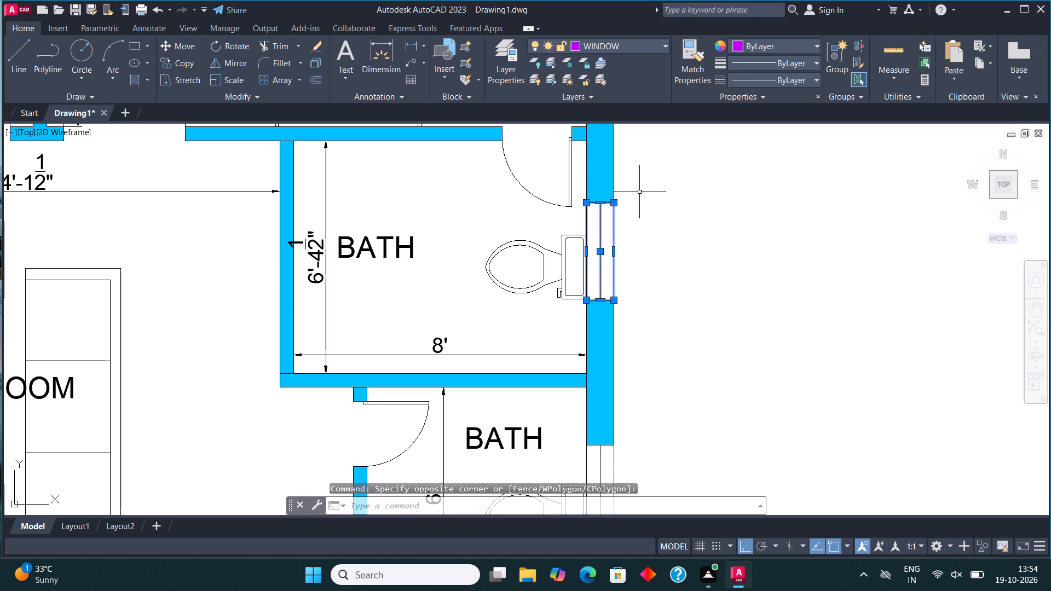
scroll(639, 193, down, 2)
scroll(615, 308, up, 1)
click(615, 356)
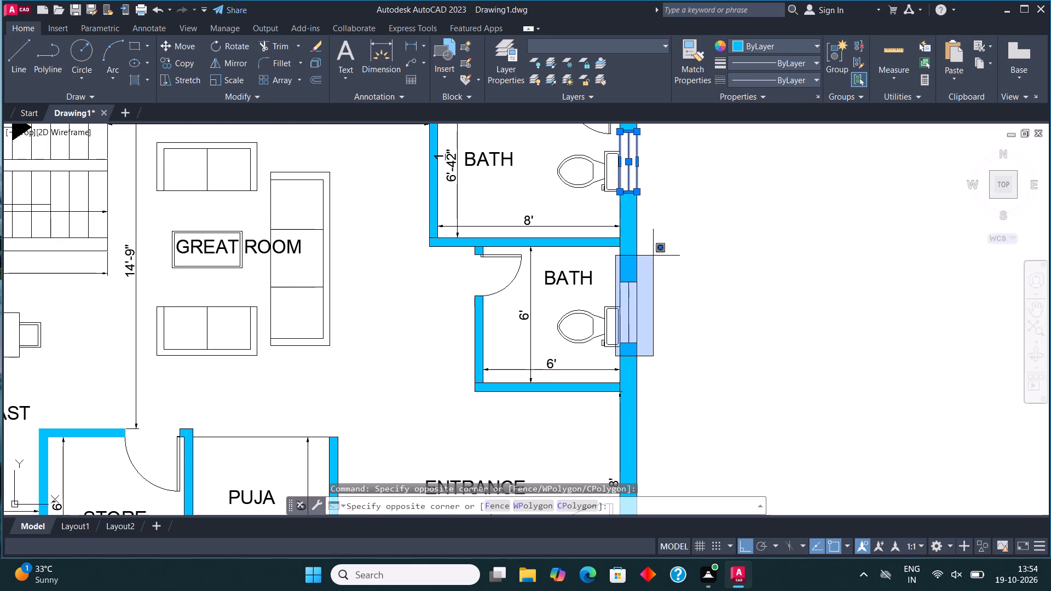
click(654, 253)
click(637, 42)
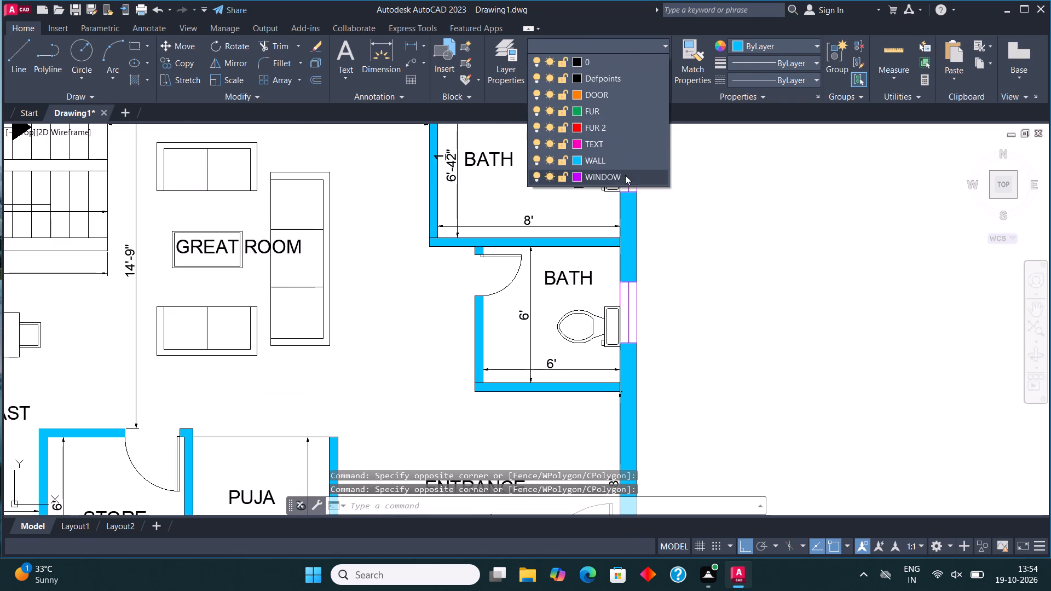
click(625, 175)
Assign the front window of the entrance area to the WINDOW layer.
scroll(643, 192, down, 3)
scroll(586, 294, up, 4)
click(493, 279)
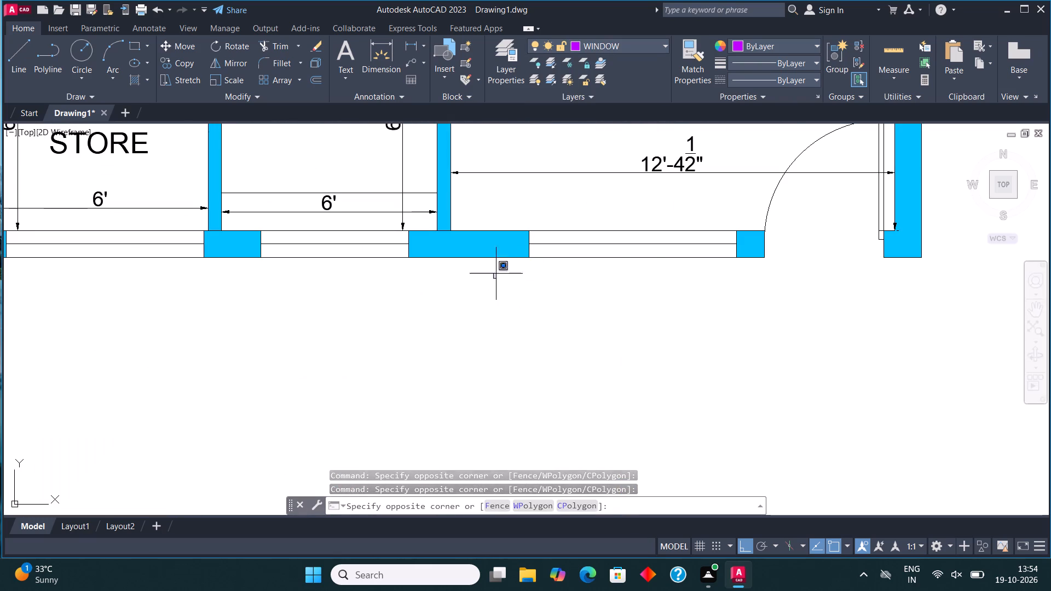
click(747, 206)
click(638, 47)
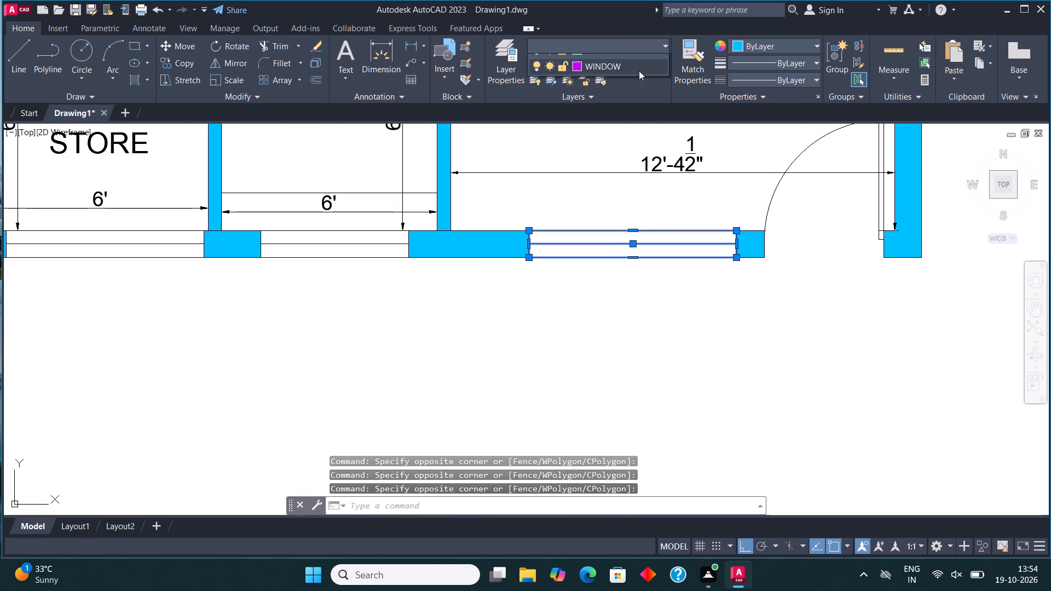
click(632, 176)
Assign the puja room's front window to the WINDOW layer.
scroll(657, 194, down, 2)
scroll(506, 209, up, 2)
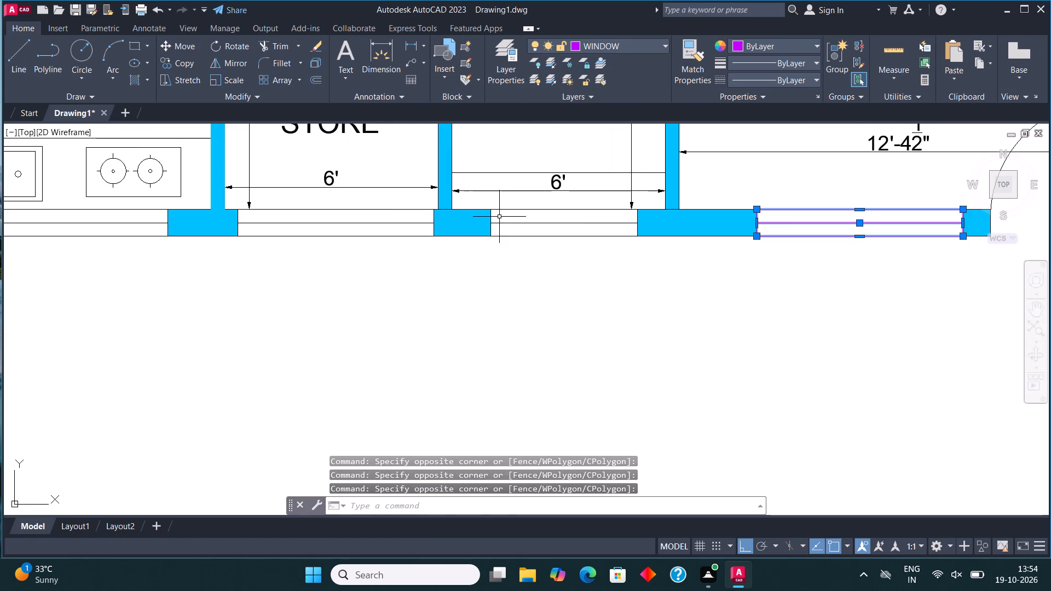
click(474, 250)
click(645, 200)
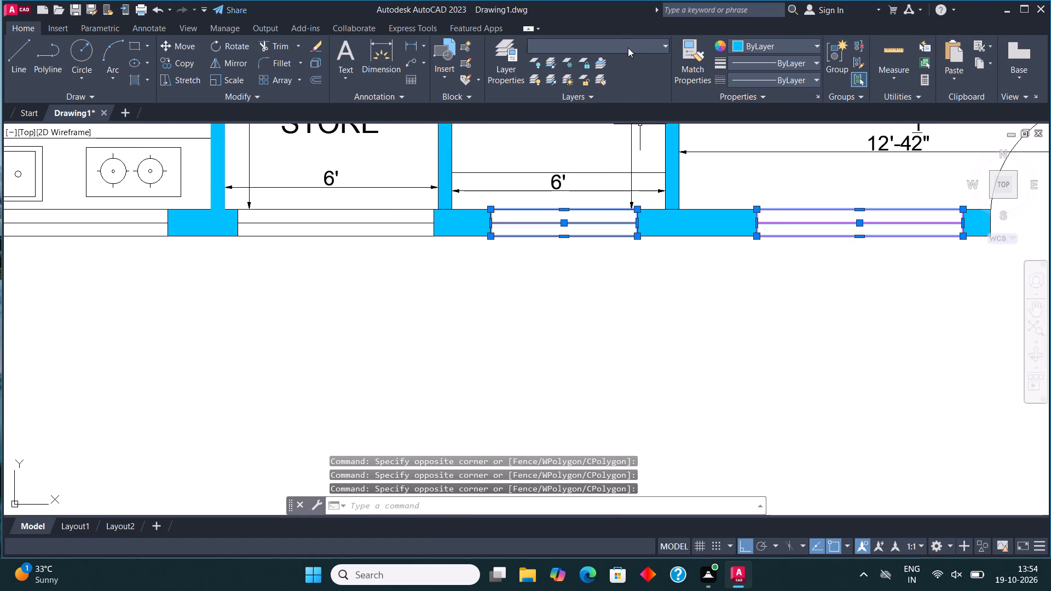
click(627, 45)
click(615, 178)
Assign the store room's front window to the WINDOW layer.
scroll(620, 227, down, 2)
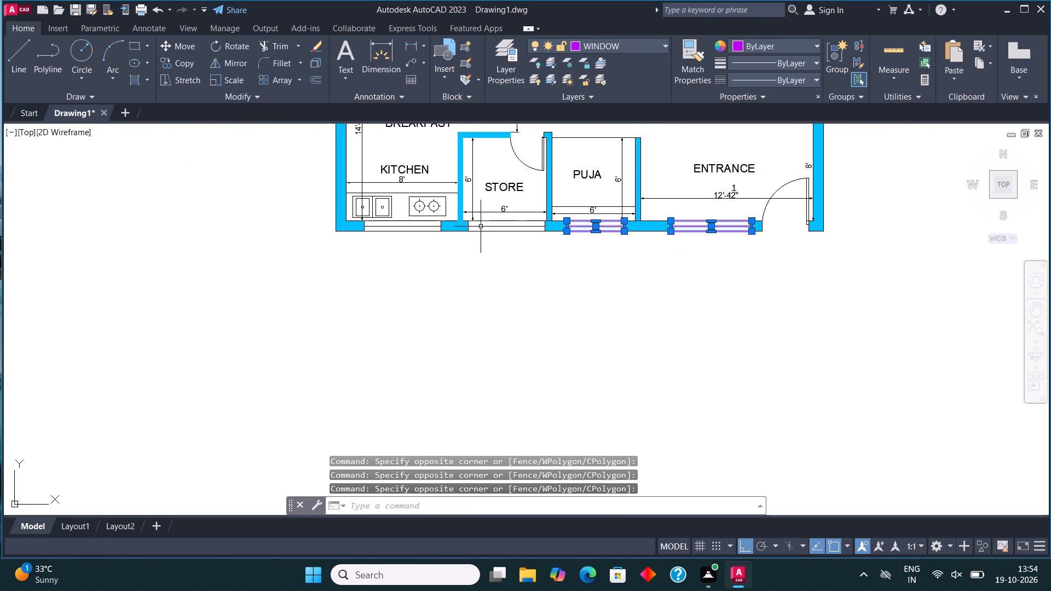
scroll(468, 222, up, 3)
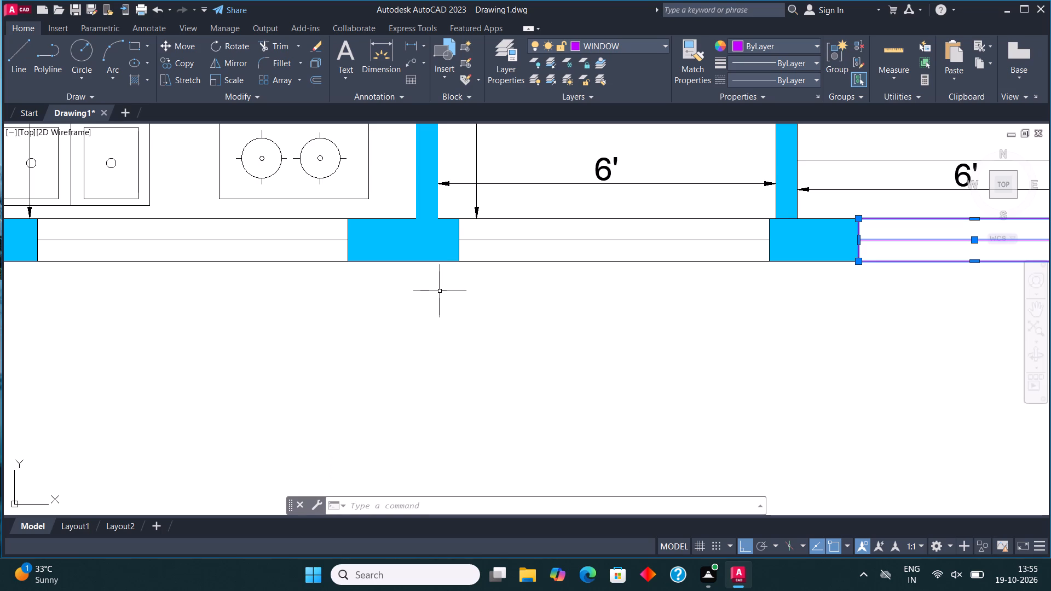
click(434, 276)
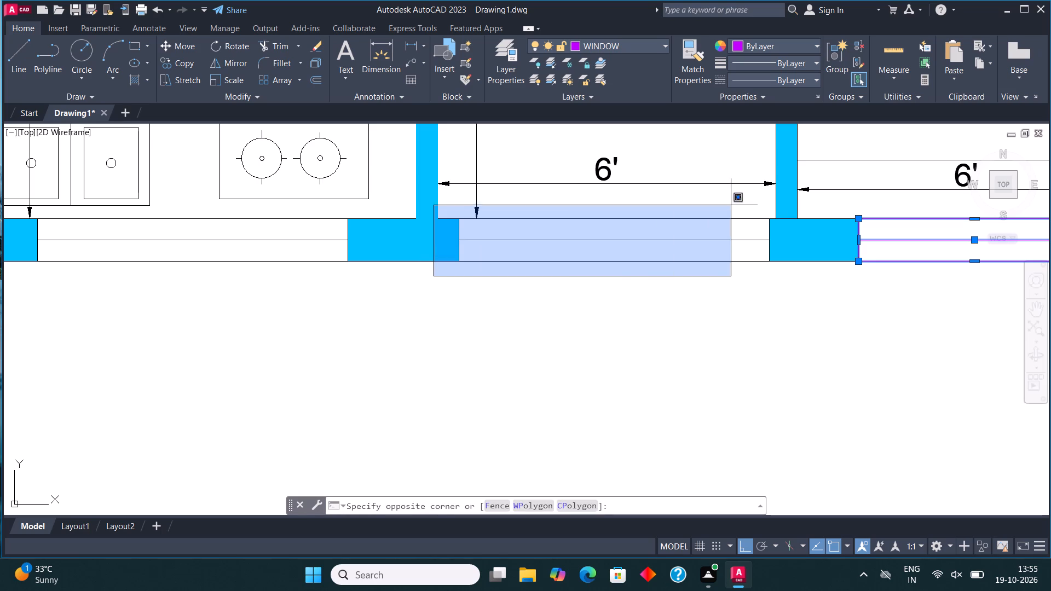
click(776, 206)
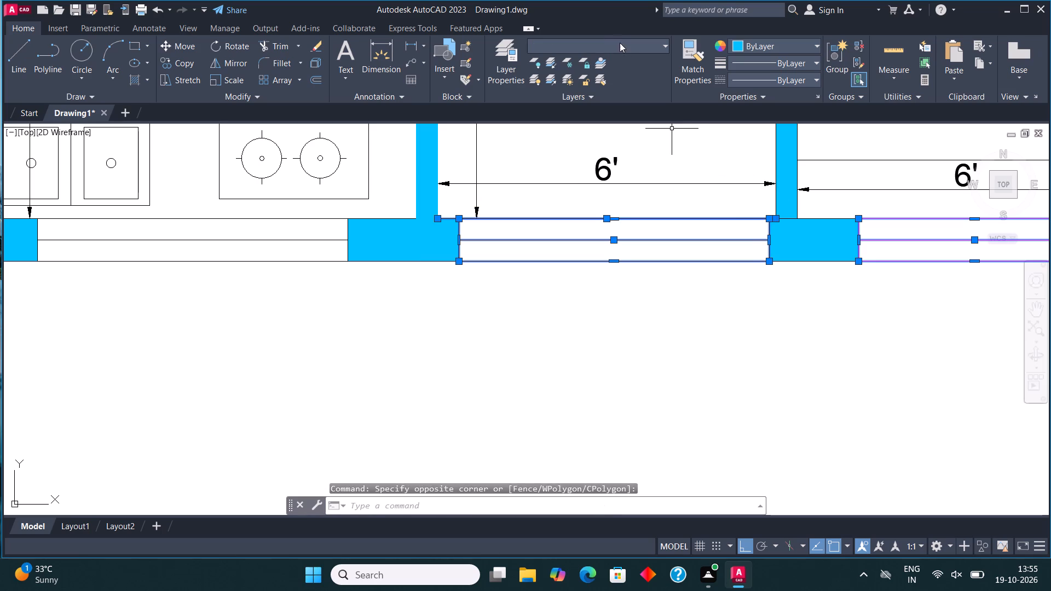
click(621, 43)
drag(610, 172, 616, 173)
Assign the kitchen's front window to the WINDOW layer and clear the selection.
scroll(667, 257, down, 2)
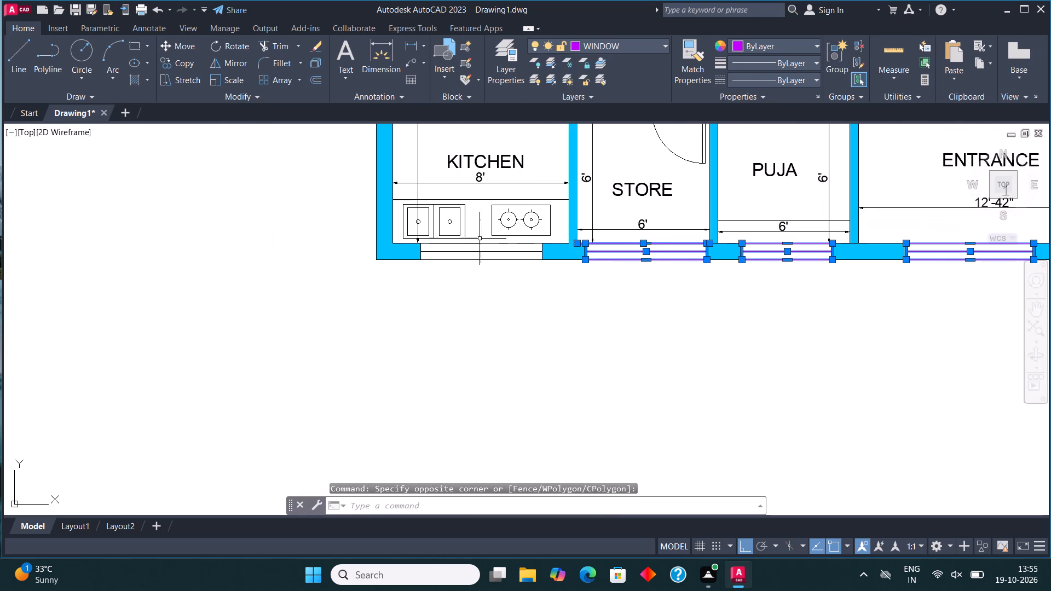
scroll(464, 237, up, 3)
click(262, 351)
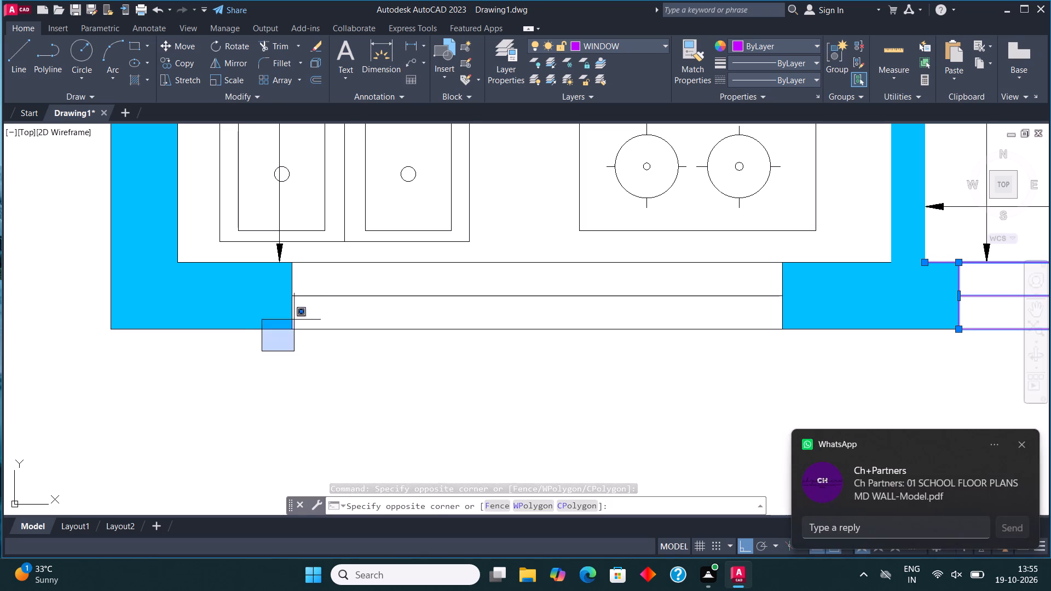
click(829, 243)
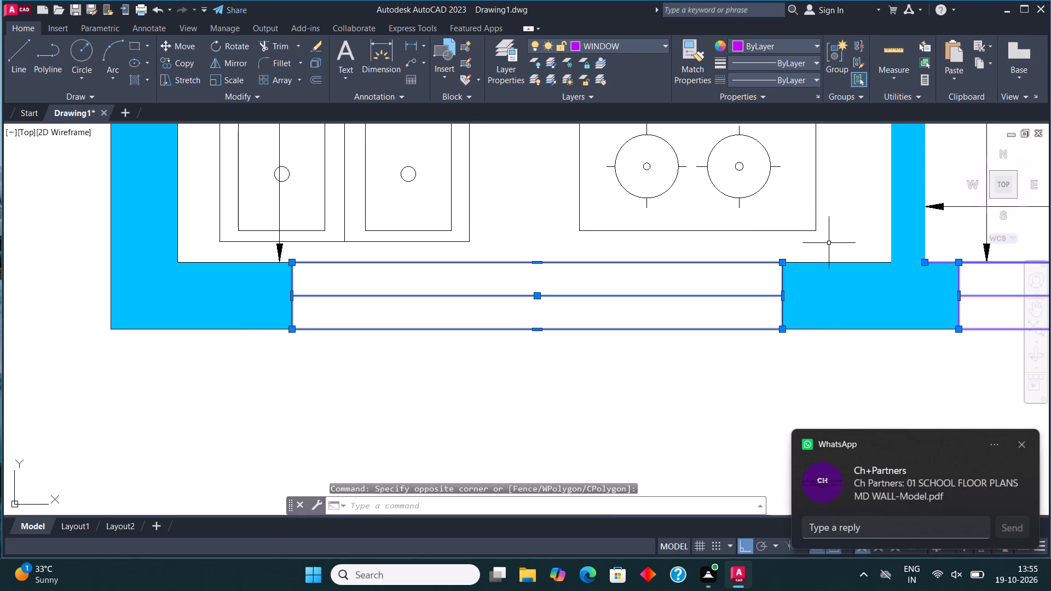
click(620, 47)
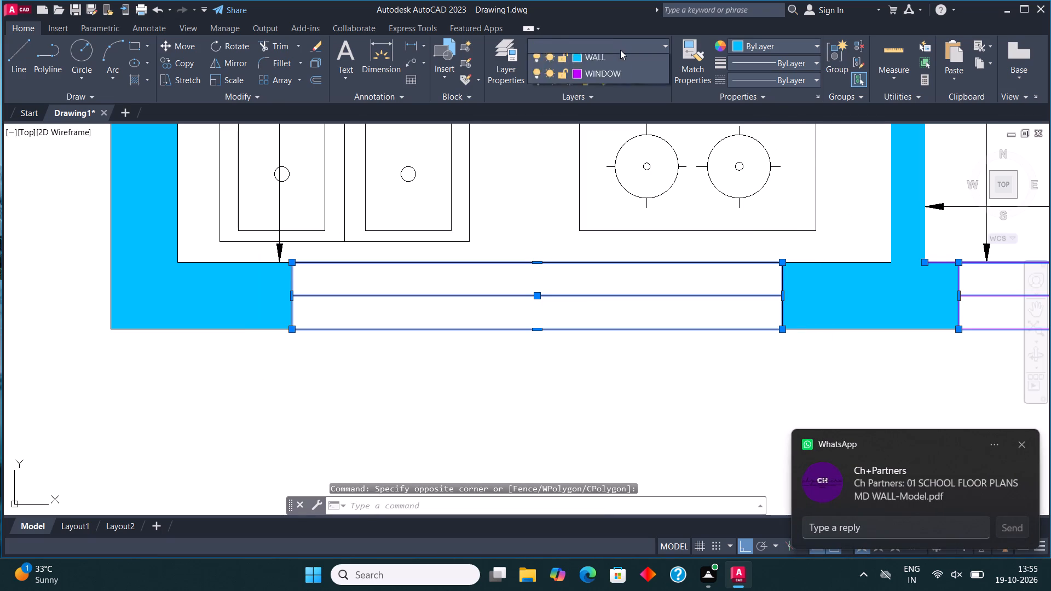
click(614, 172)
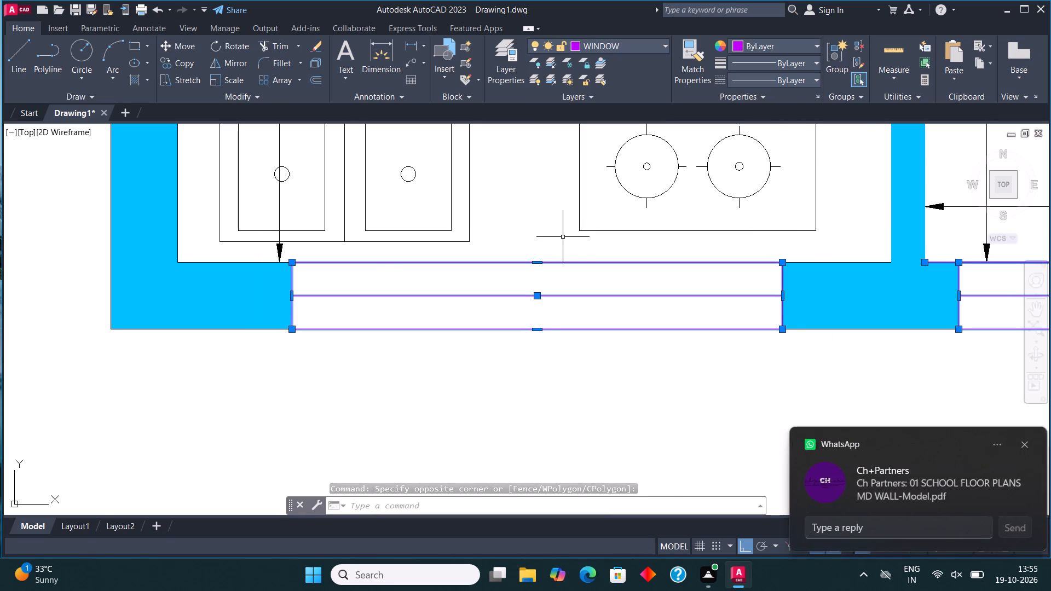
scroll(564, 262, down, 2)
key(Escape)
Assign the outer-wall window of the bath beside the master bedroom to the WINDOW layer.
scroll(517, 329, down, 2)
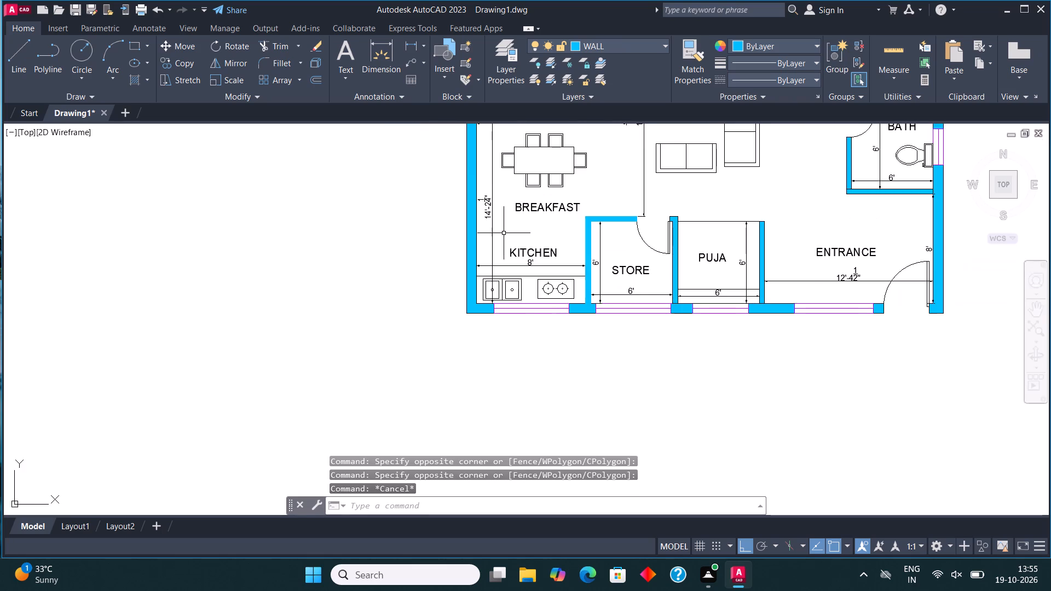
scroll(503, 223, up, 1)
middle_drag(504, 225, 513, 370)
scroll(509, 336, down, 2)
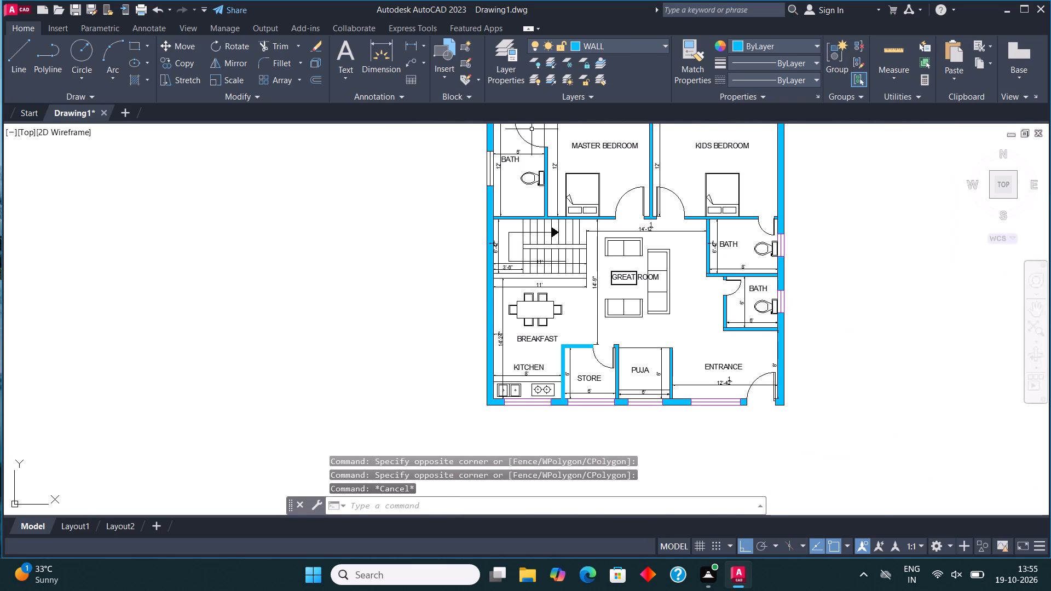
scroll(498, 126, up, 5)
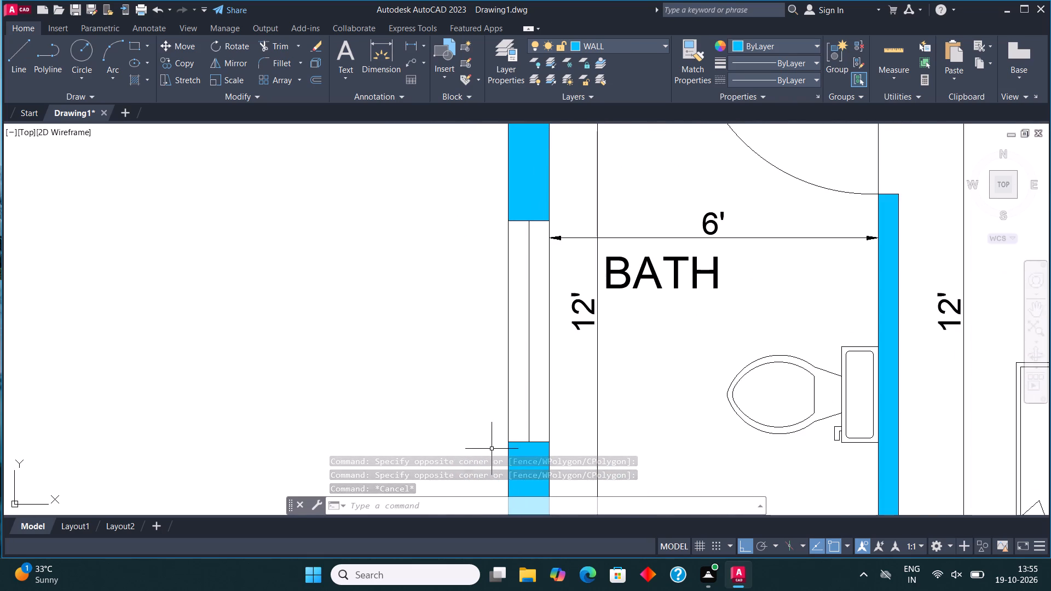
click(492, 449)
click(567, 207)
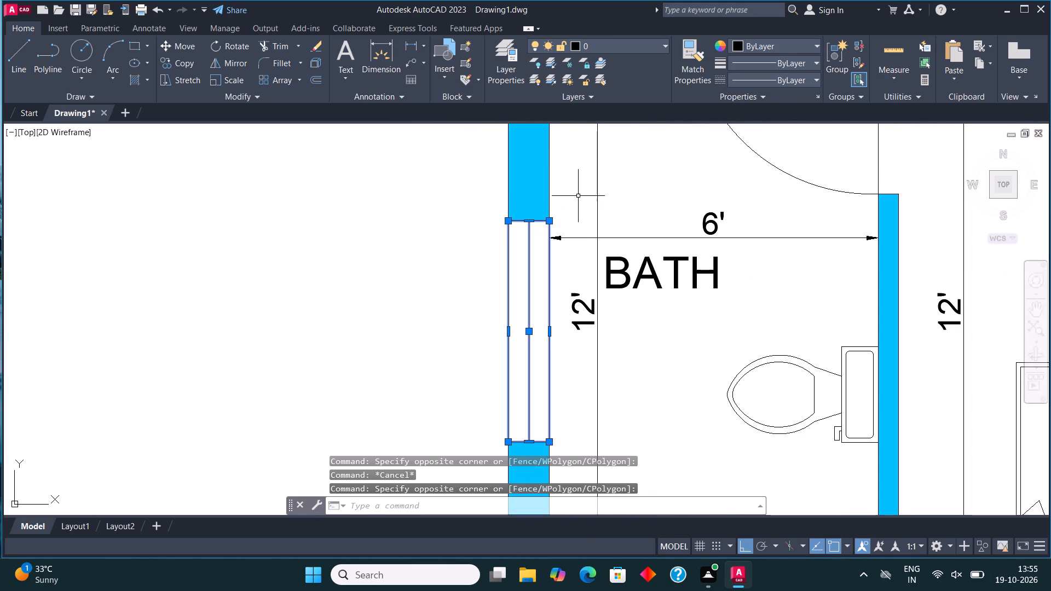
click(633, 49)
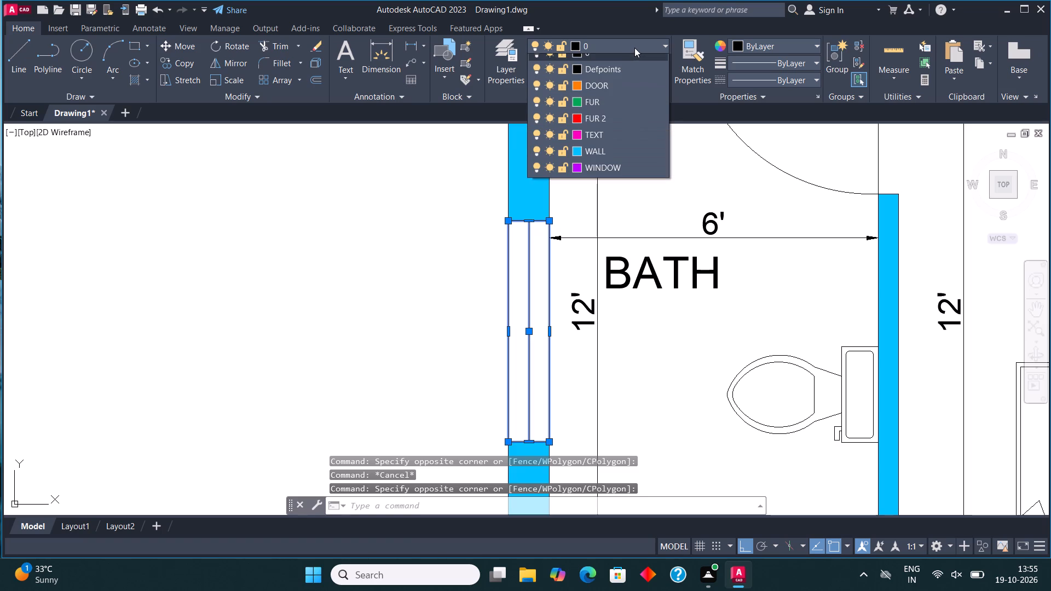
click(620, 179)
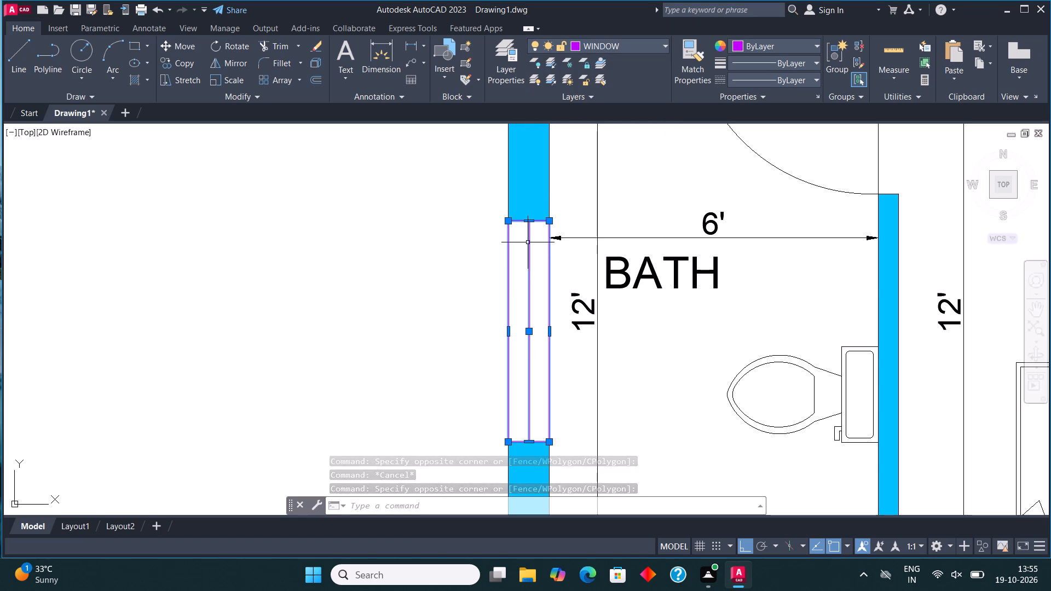
key(Escape)
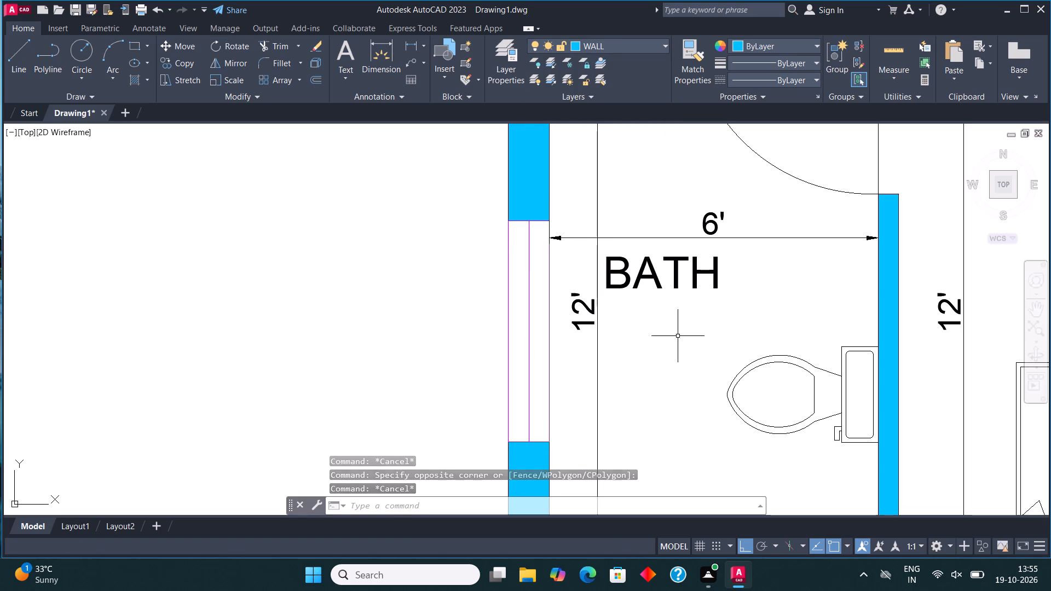
Select all matching toilets in the baths with Select Similar and assign them to the FUR 2 layer.
scroll(622, 284, down, 2)
middle_drag(635, 262, 579, 285)
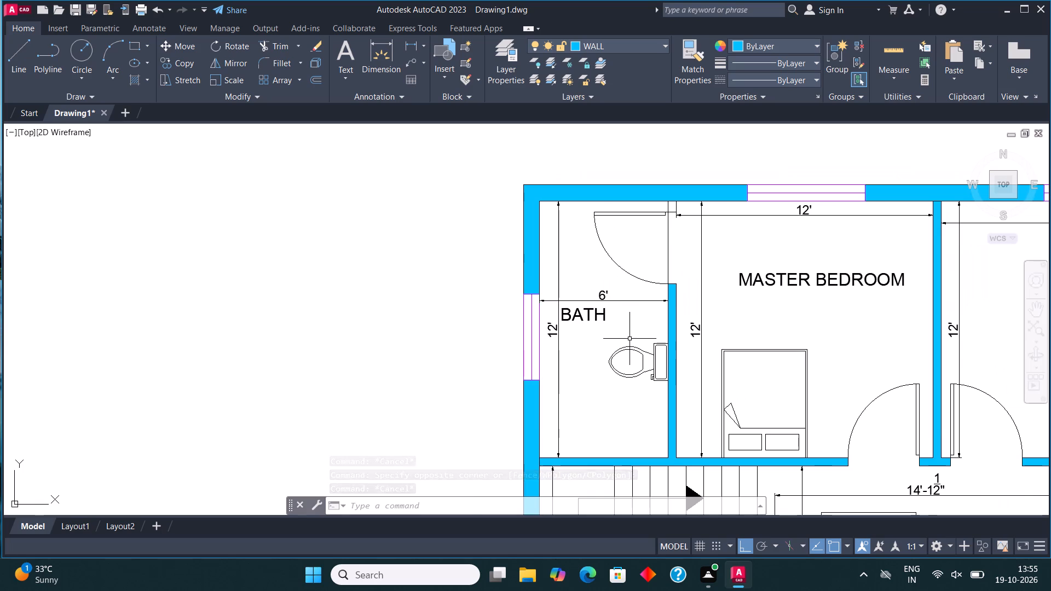
key(Escape)
scroll(360, 258, down, 1)
middle_drag(614, 375, 524, 284)
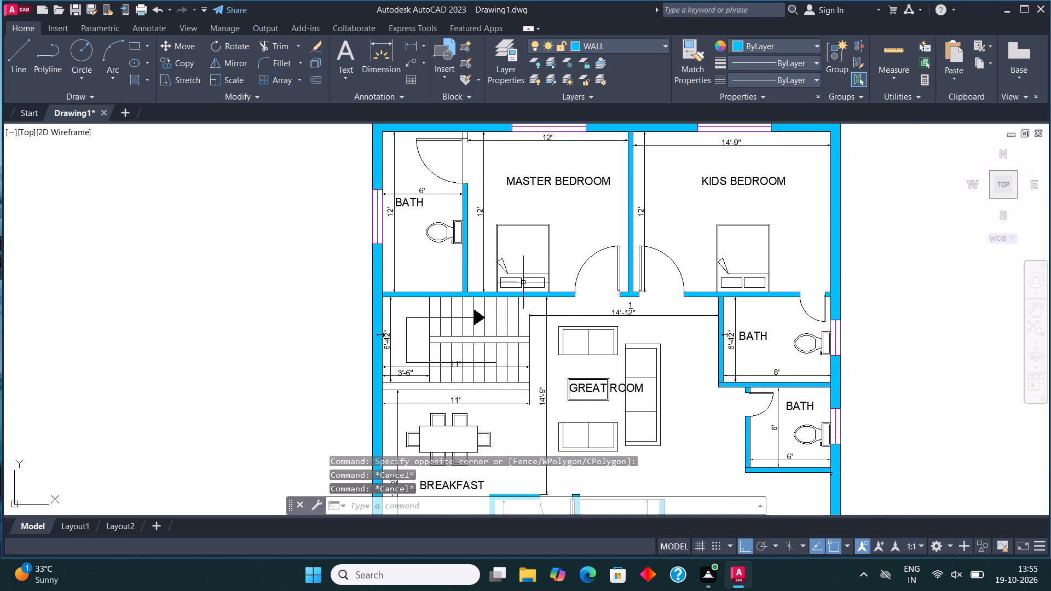
scroll(521, 277, down, 1)
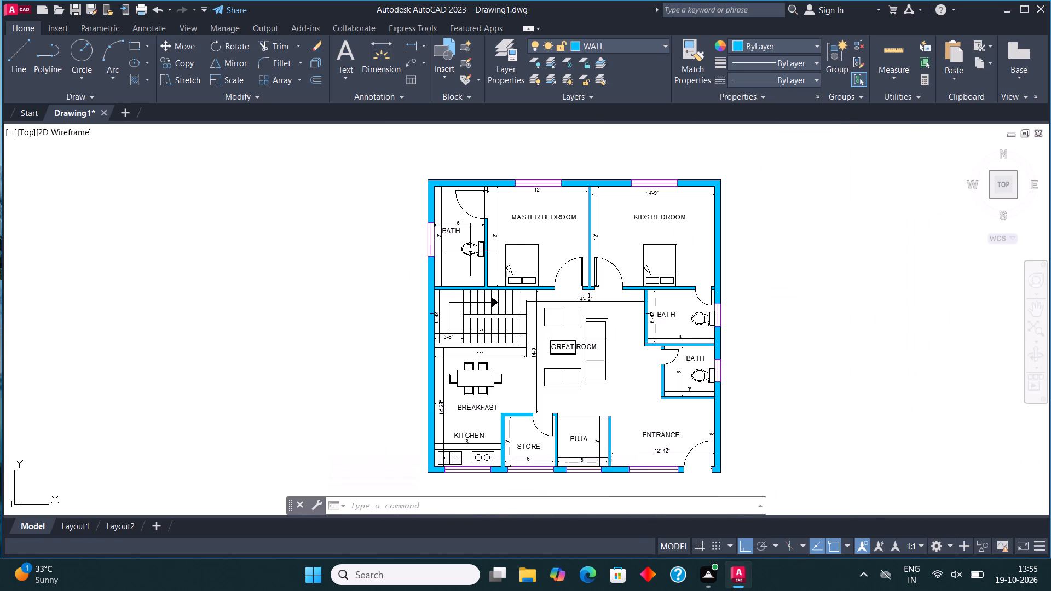
scroll(471, 247, up, 3)
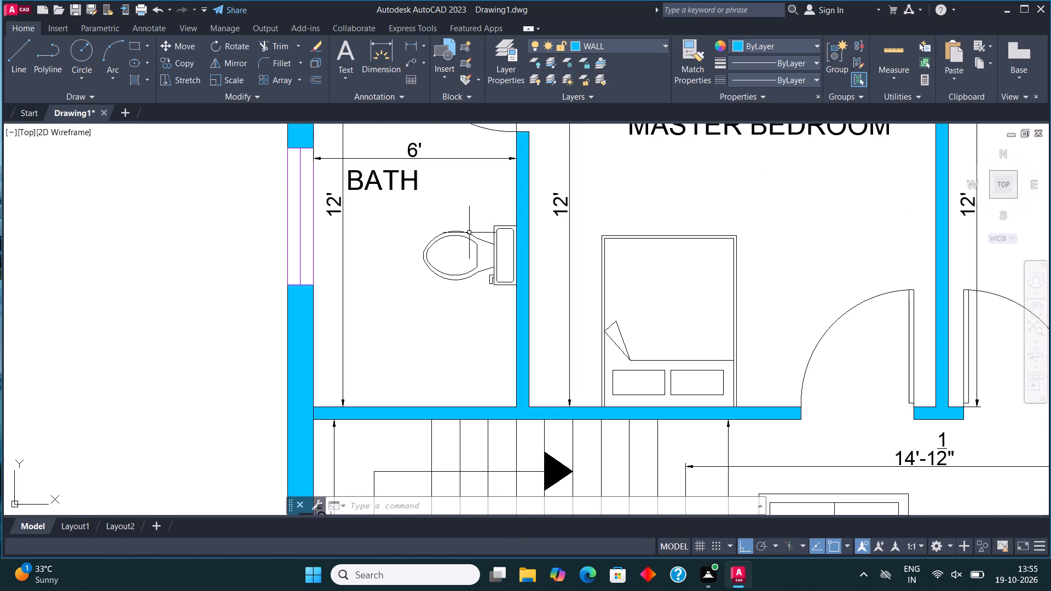
click(470, 235)
right_click(471, 236)
click(542, 422)
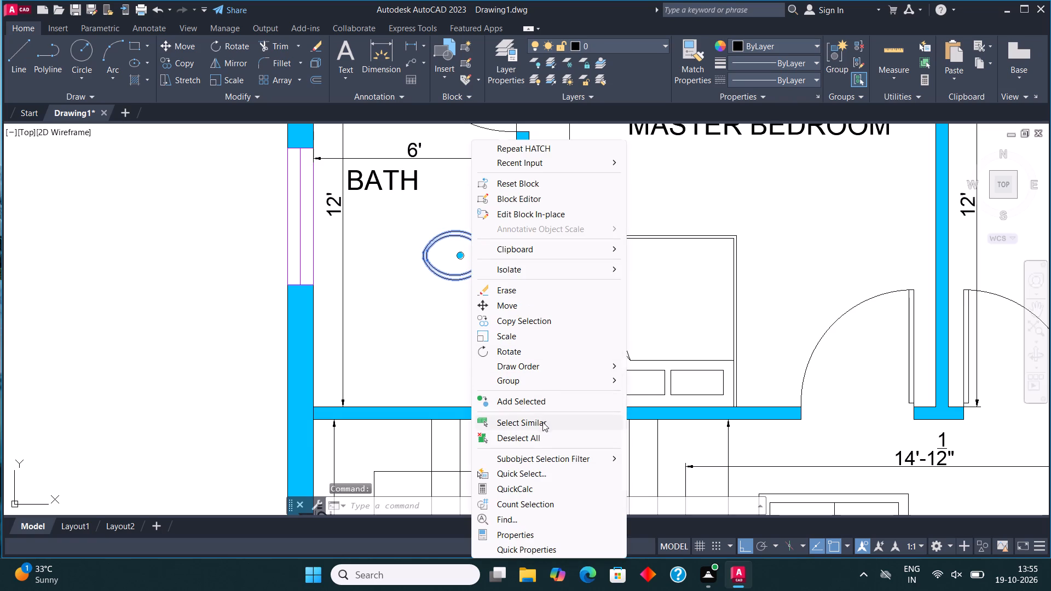
click(623, 47)
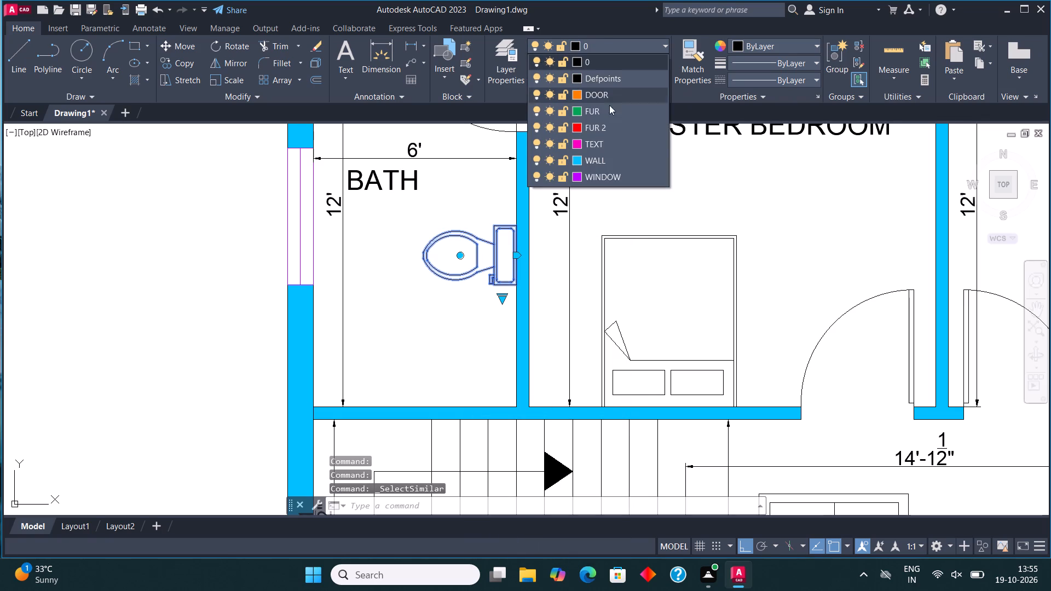
click(599, 132)
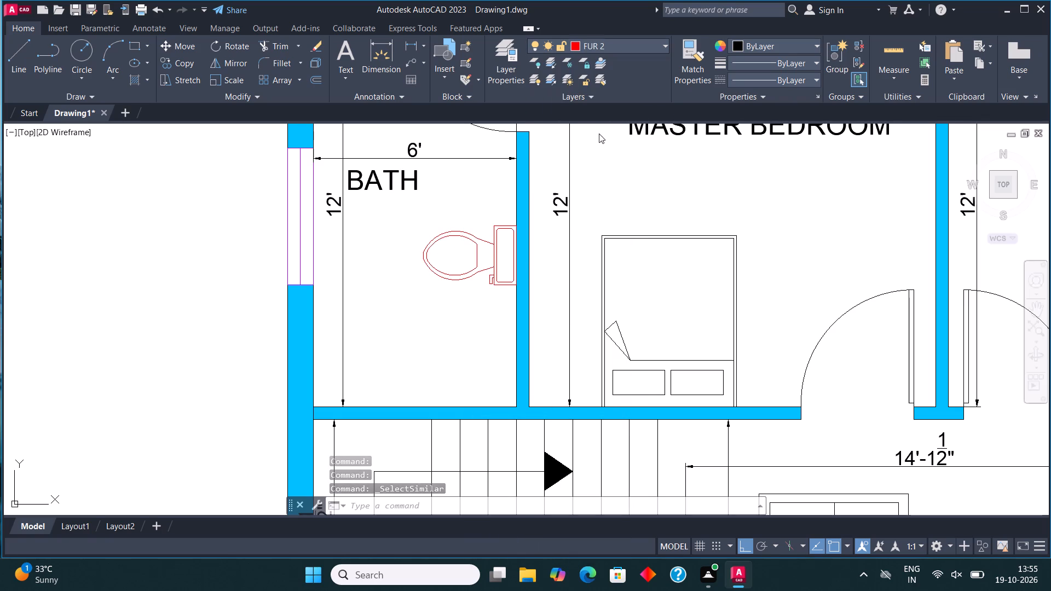
key(Escape)
Select all matching doors from the master bedroom door with Select Similar and assign them to the DOOR layer.
scroll(557, 229, down, 2)
middle_drag(706, 303, 685, 296)
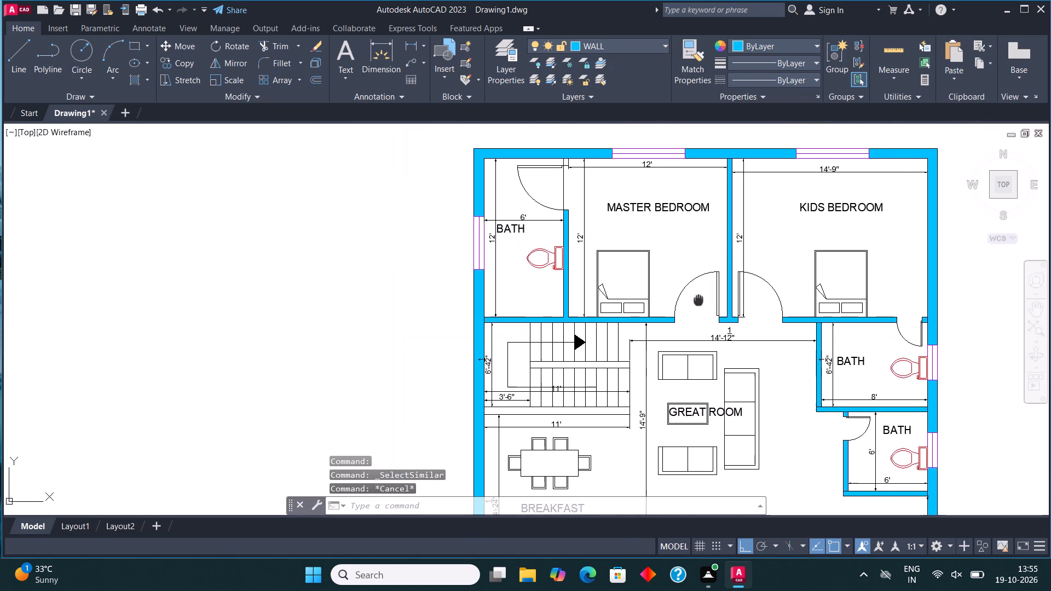
middle_drag(685, 296, 463, 170)
scroll(478, 198, down, 1)
middle_drag(510, 202, 558, 268)
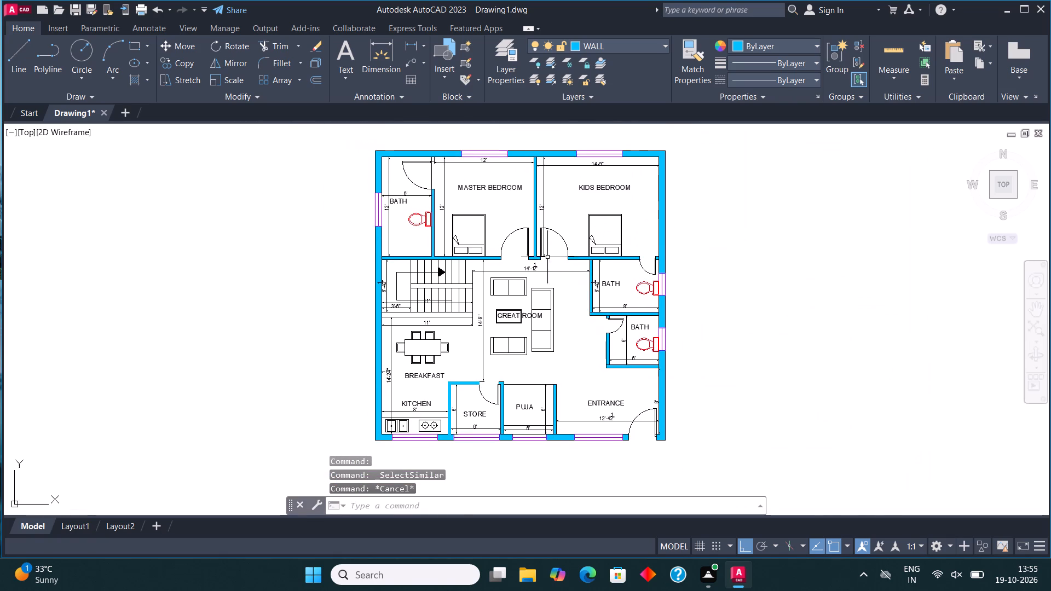
scroll(509, 229, up, 2)
click(508, 235)
click(502, 253)
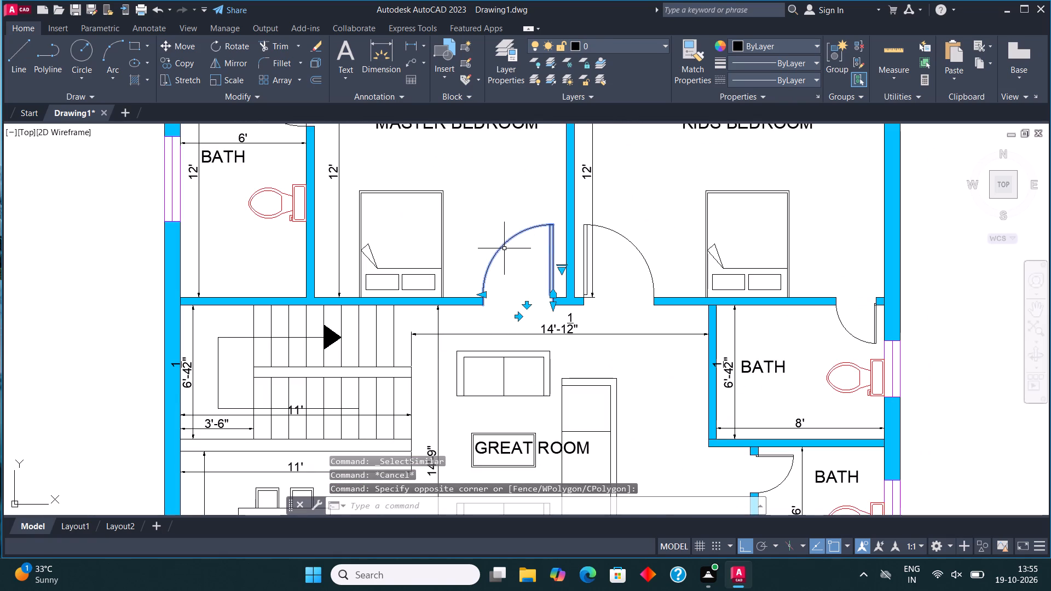
right_click(508, 239)
click(597, 422)
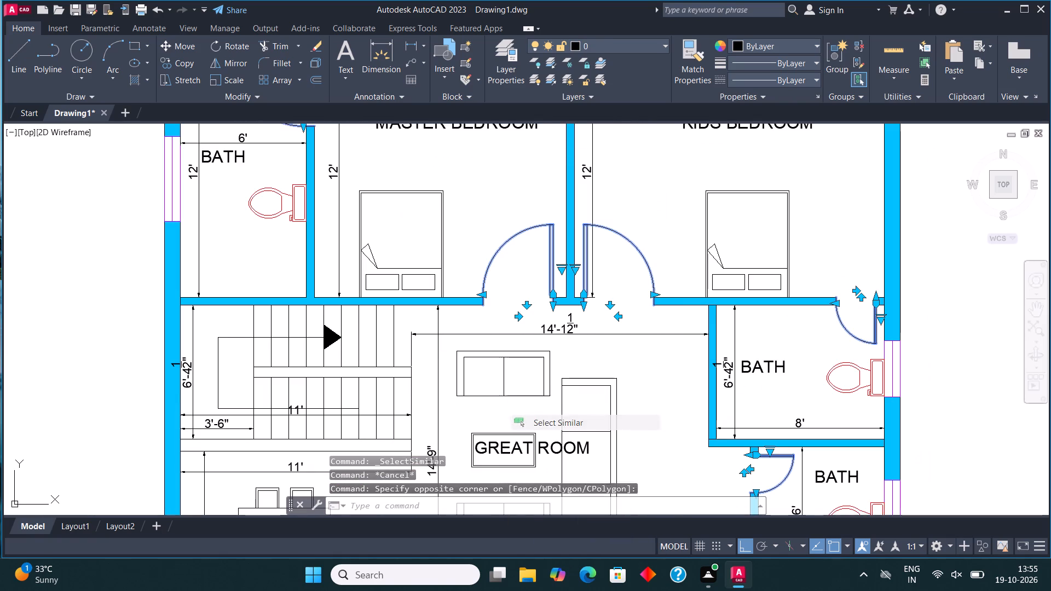
click(616, 49)
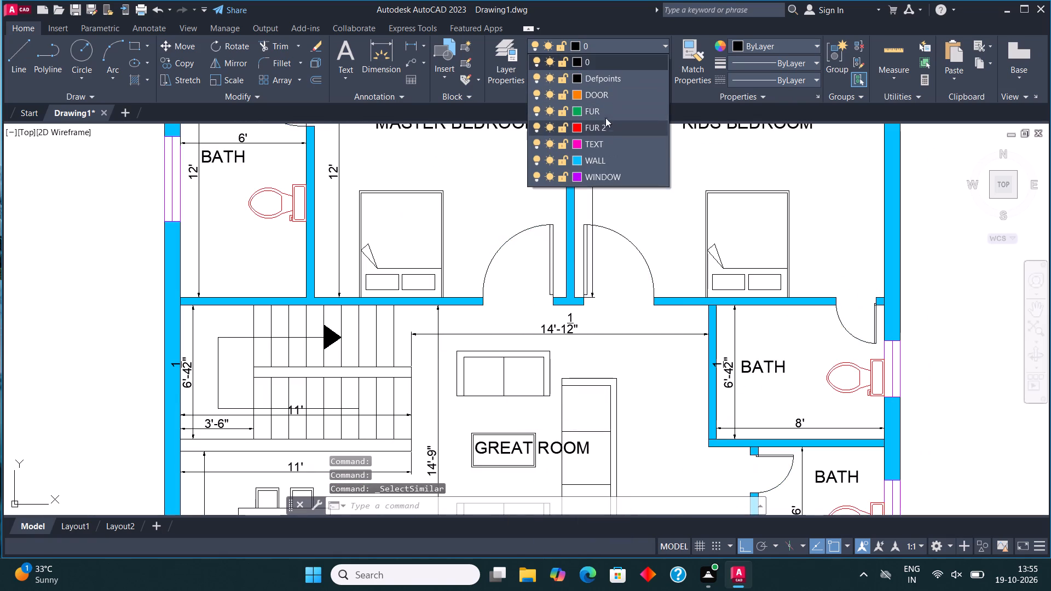
click(611, 94)
key(Escape)
Assign the master bedroom's bed, with its pillows and blanket fold, to the FUR layer.
scroll(547, 305, down, 2)
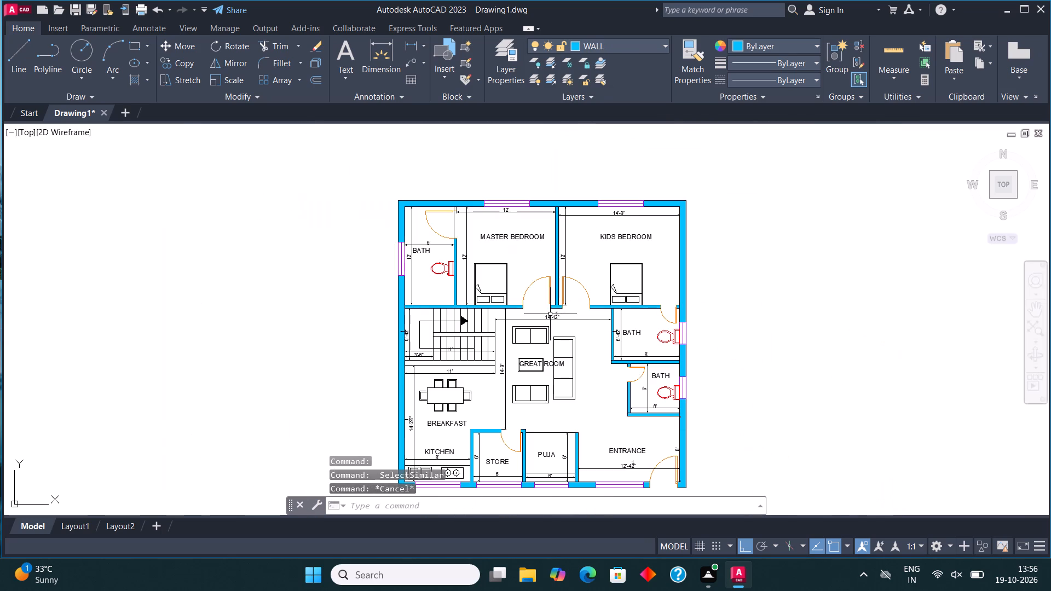
scroll(472, 293, up, 2)
scroll(558, 299, up, 2)
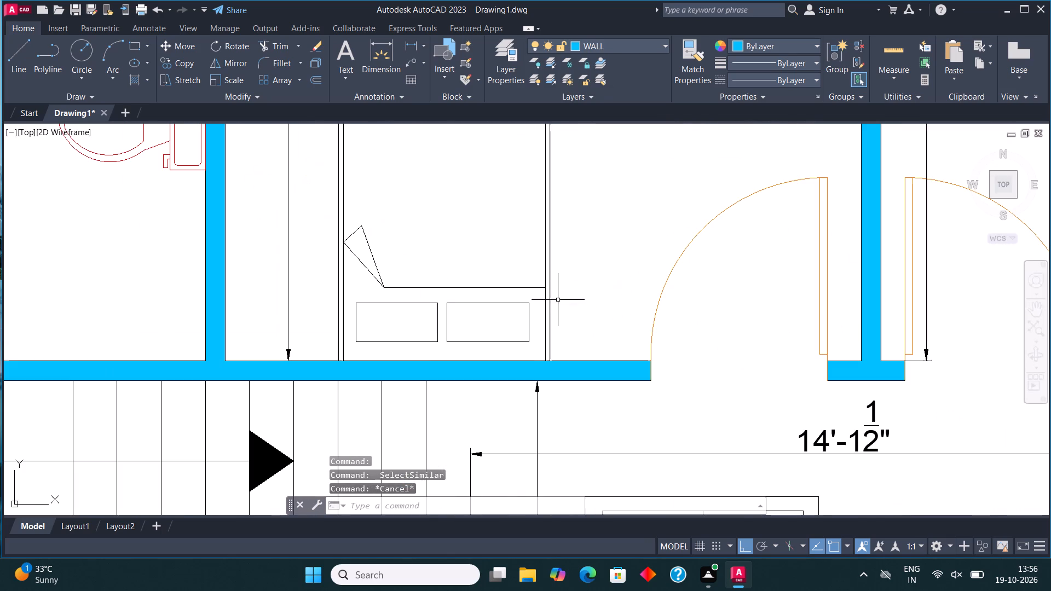
click(561, 336)
scroll(552, 310, down, 2)
scroll(472, 231, up, 2)
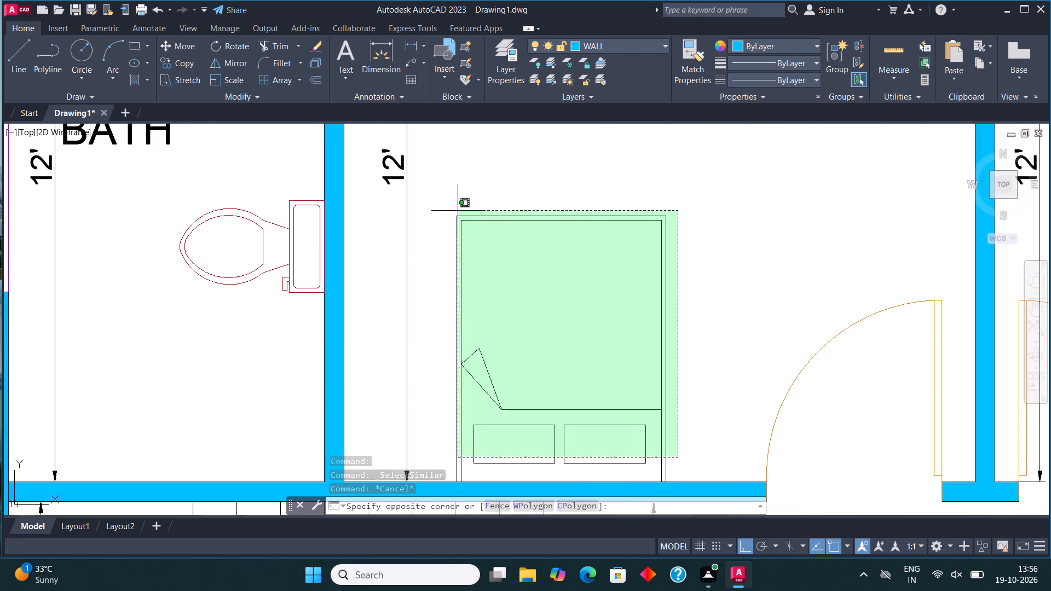
click(450, 197)
scroll(486, 257, down, 3)
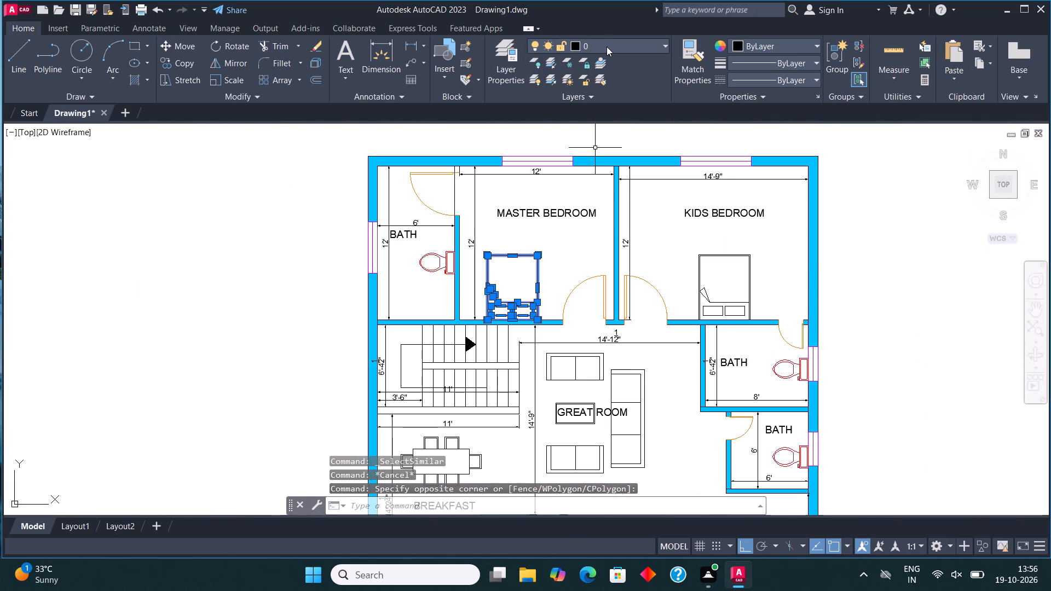
click(607, 47)
click(609, 112)
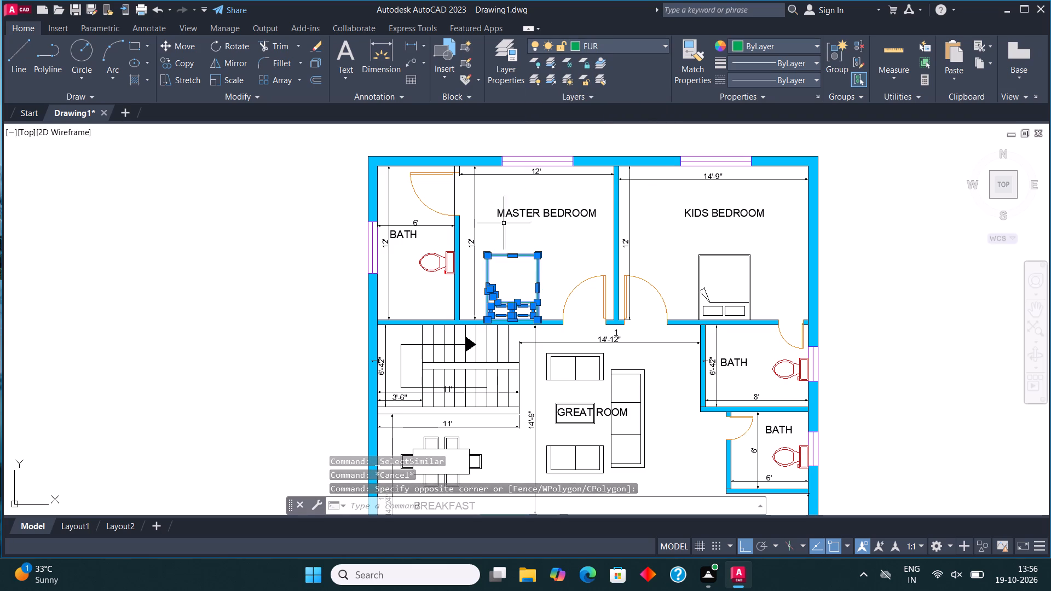
key(Escape)
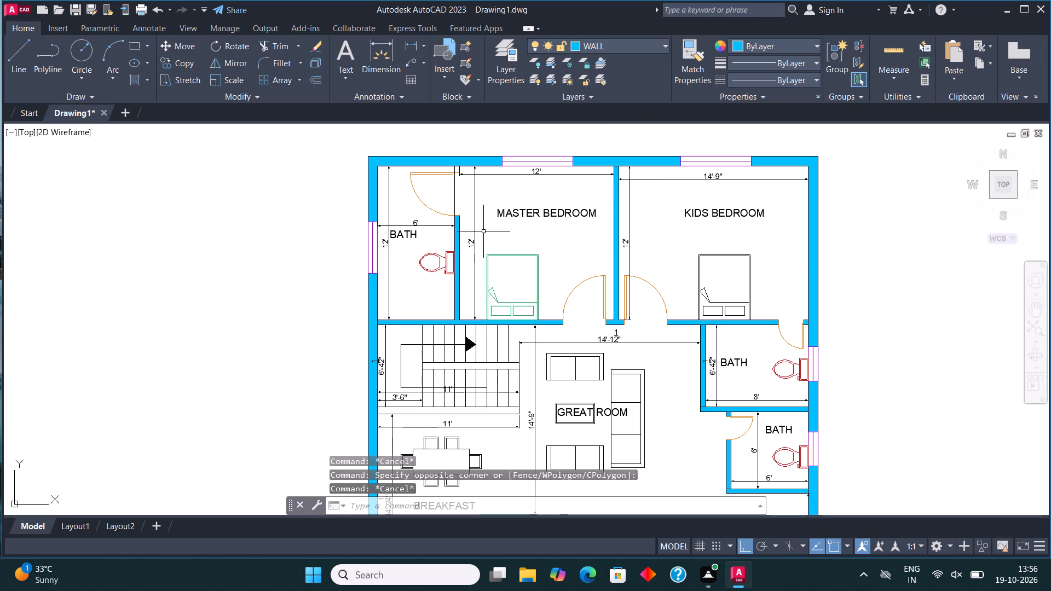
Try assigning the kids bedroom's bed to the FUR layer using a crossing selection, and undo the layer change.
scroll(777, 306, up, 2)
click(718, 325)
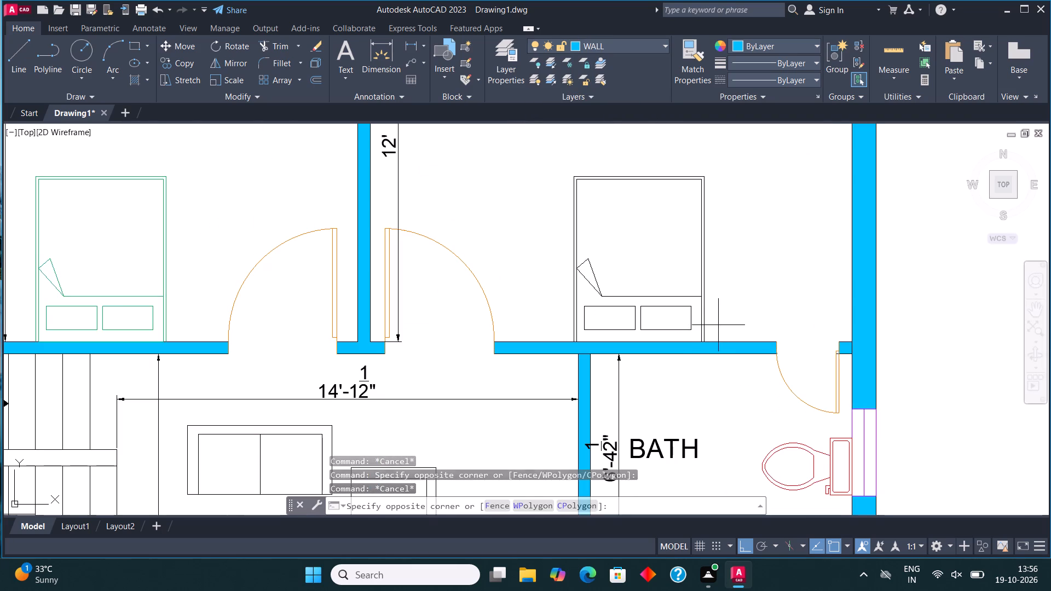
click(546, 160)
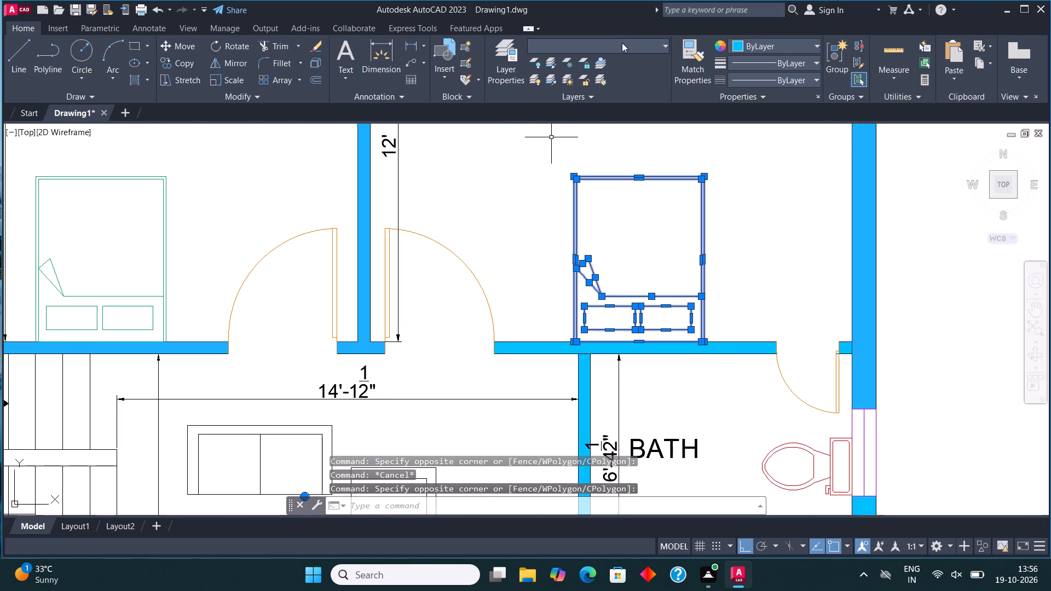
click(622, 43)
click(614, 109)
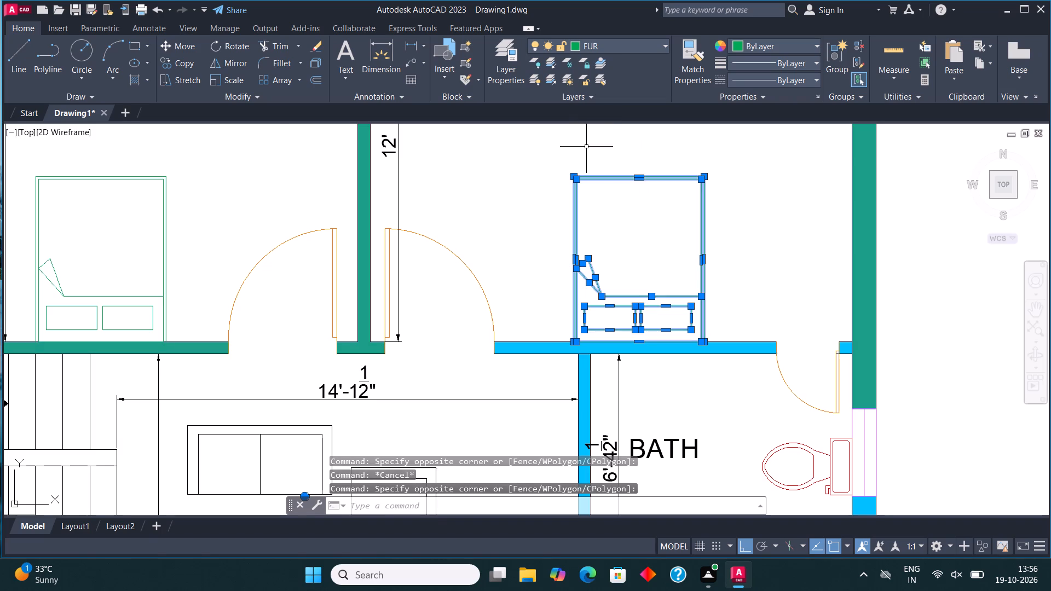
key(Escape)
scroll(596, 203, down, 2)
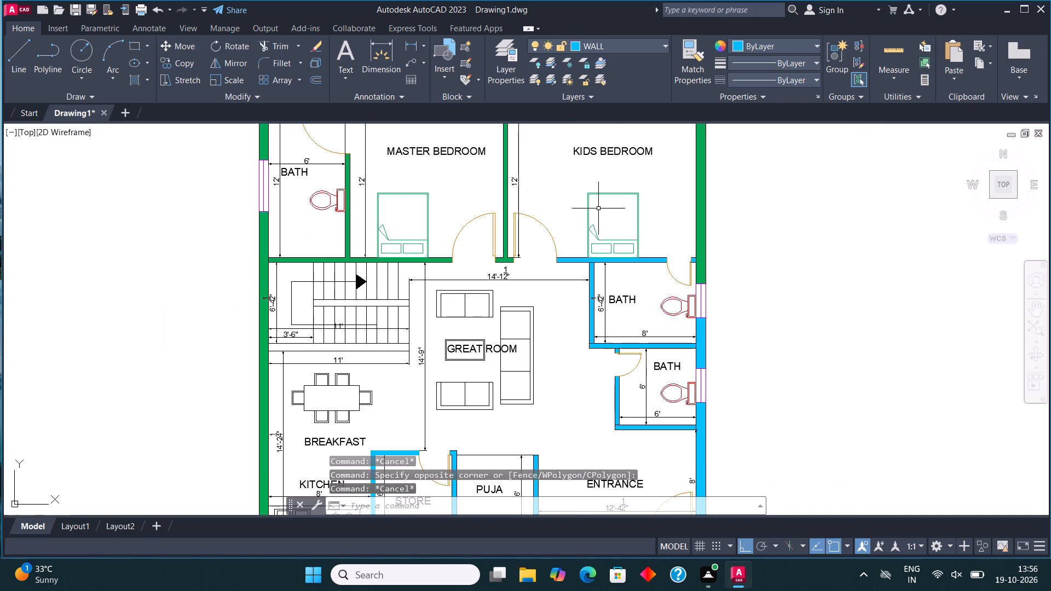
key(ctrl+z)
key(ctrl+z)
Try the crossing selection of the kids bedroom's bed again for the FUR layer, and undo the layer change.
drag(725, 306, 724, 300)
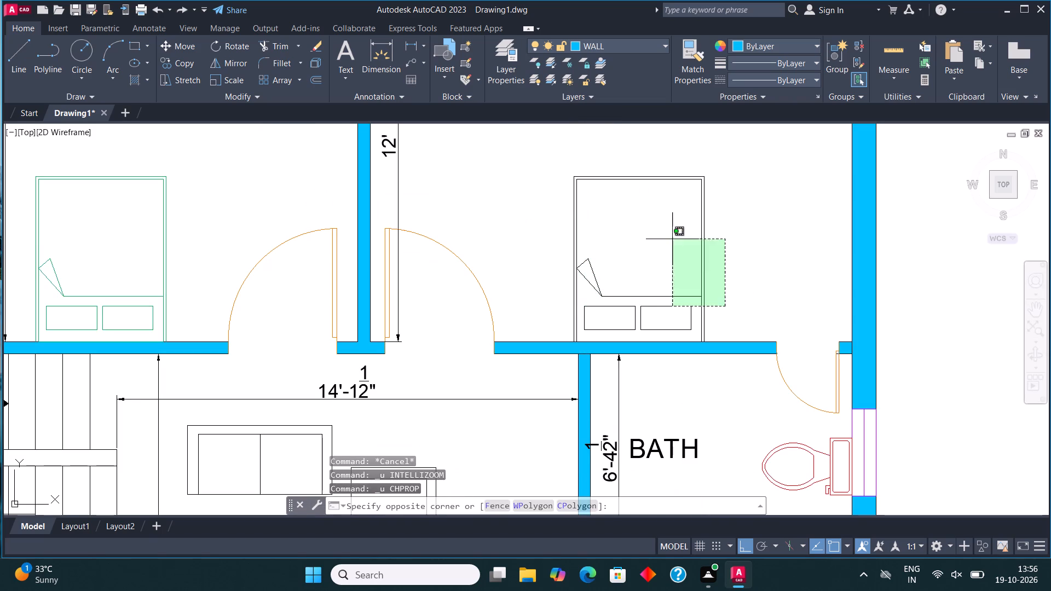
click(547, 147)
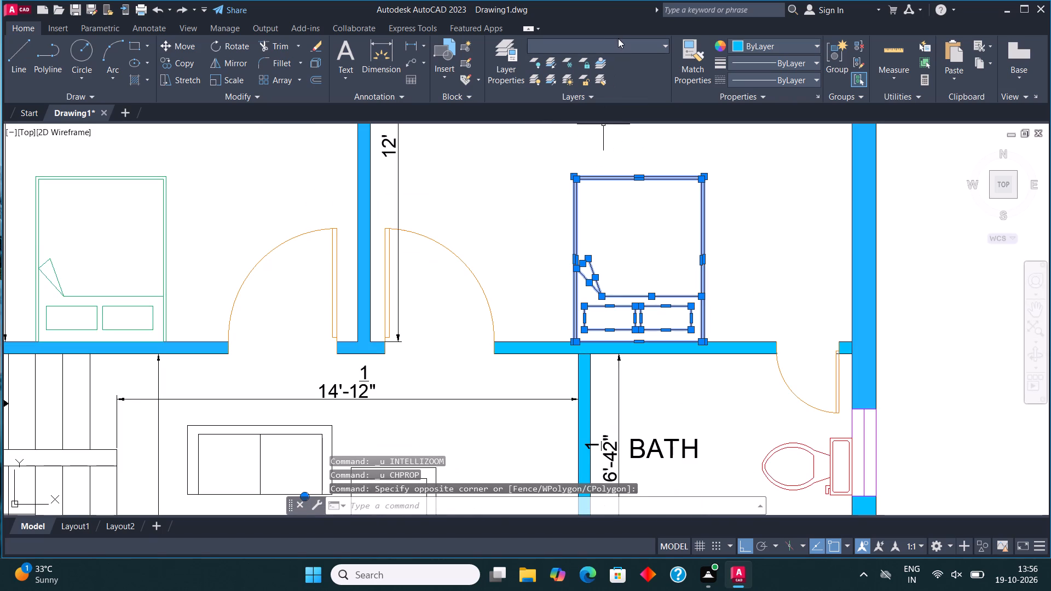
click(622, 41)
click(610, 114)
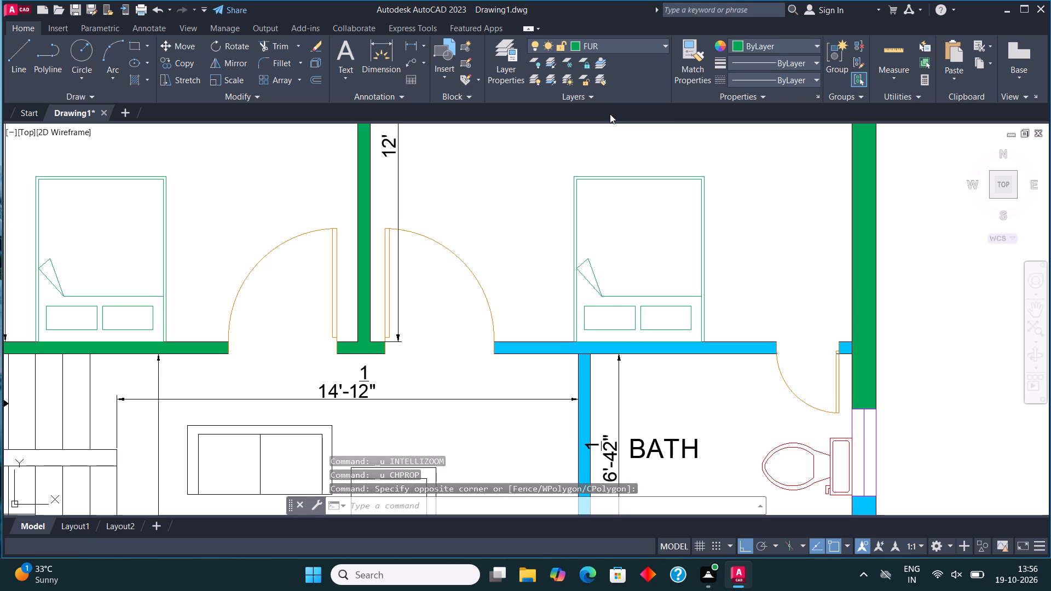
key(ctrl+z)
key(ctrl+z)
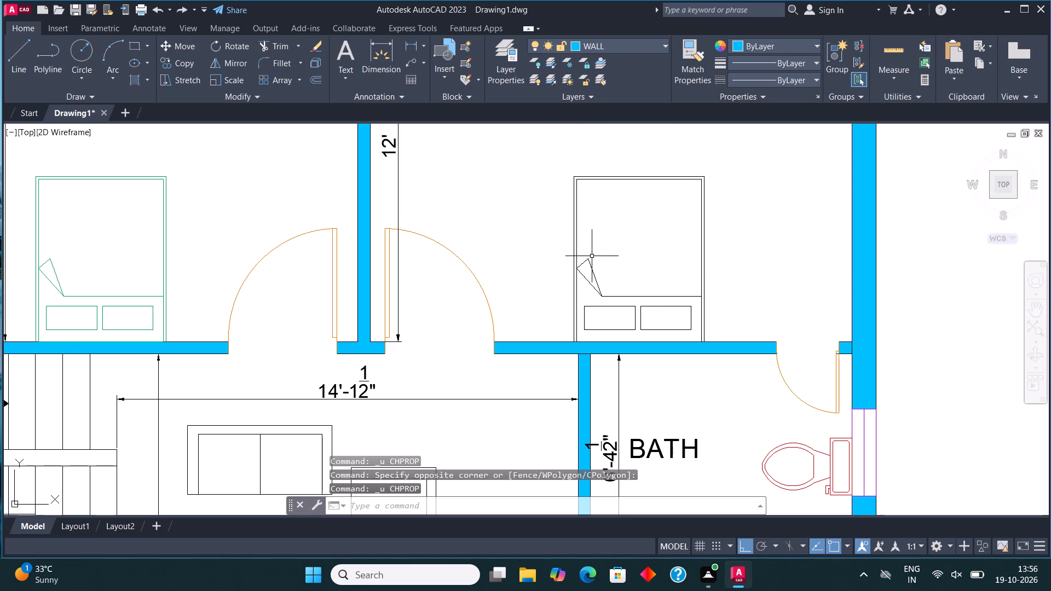
Assign the kids bedroom's bed, with its pillows and blanket fold, to the FUR layer using an enclosing window selection.
key(Escape)
middle_drag(679, 280, 579, 292)
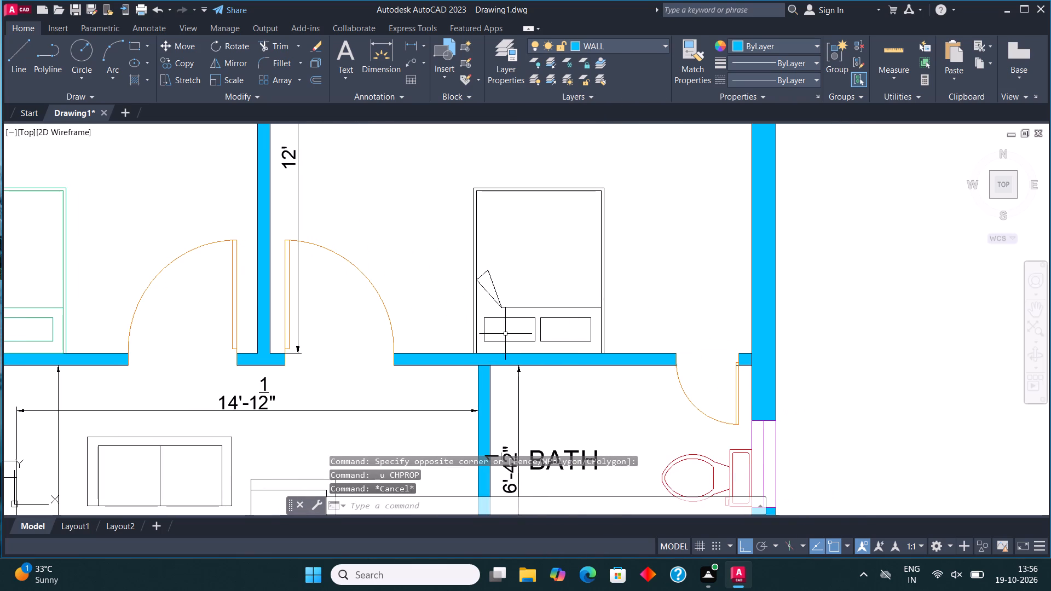
click(458, 387)
click(622, 163)
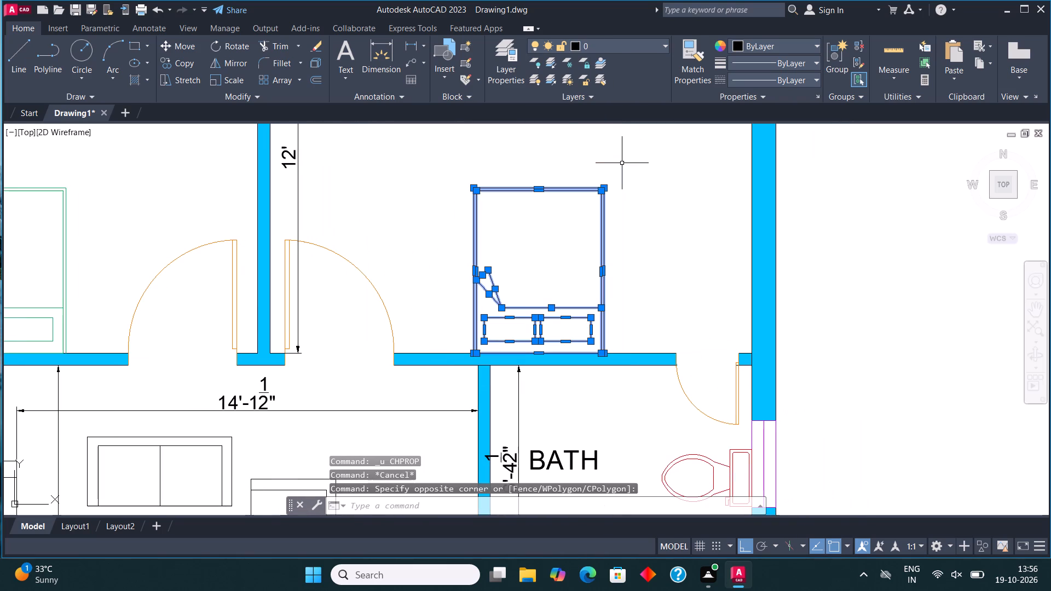
click(588, 44)
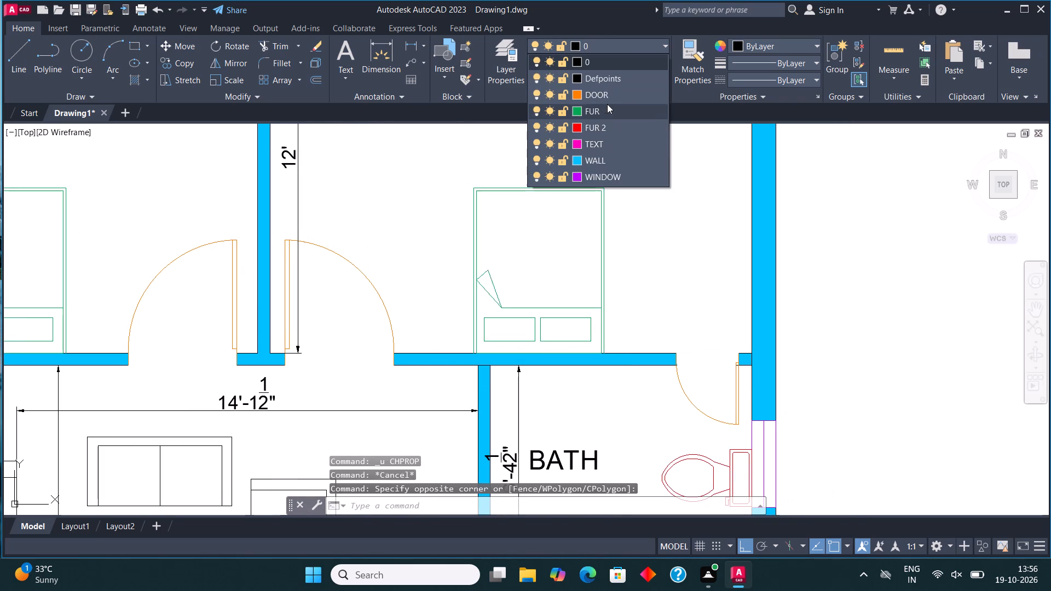
click(607, 108)
scroll(588, 183, down, 2)
key(Escape)
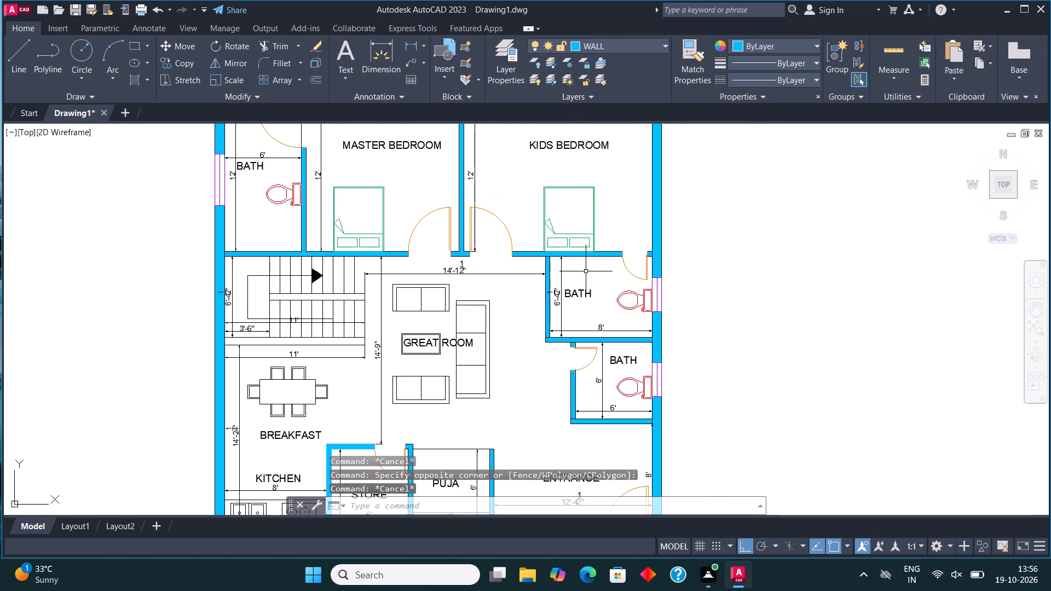
Assign the great room's three sofas and centre table, together with the GREAT ROOM label, to the FUR layer.
middle_drag(585, 266, 593, 192)
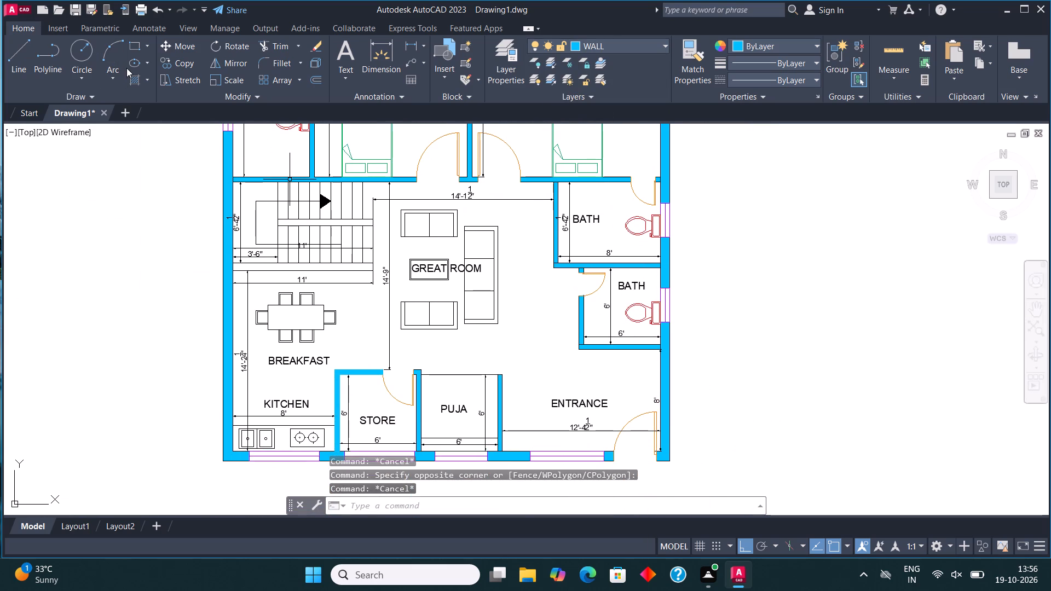
click(395, 337)
click(518, 207)
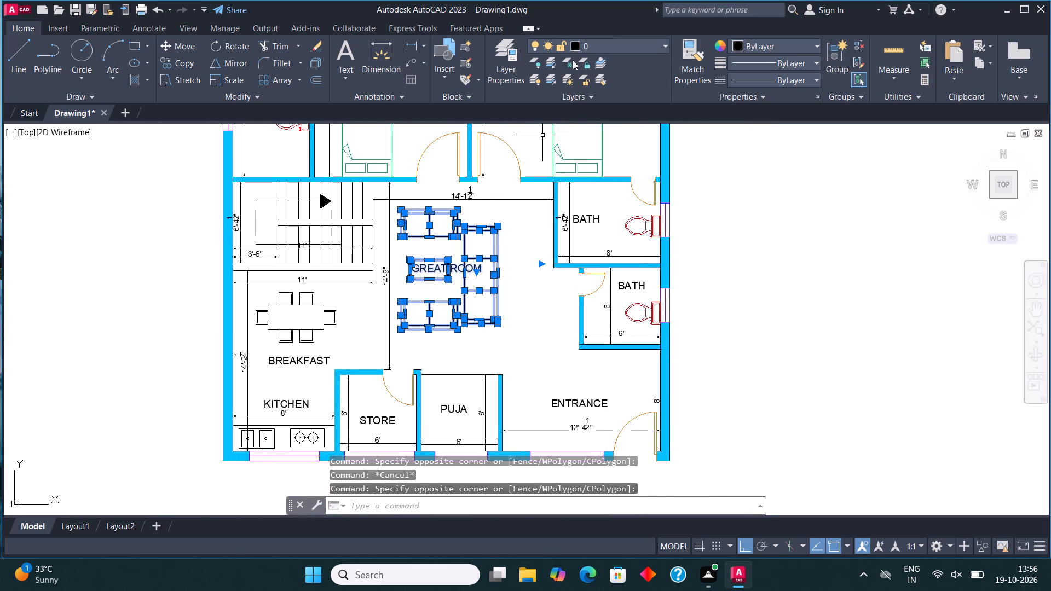
click(599, 42)
click(608, 114)
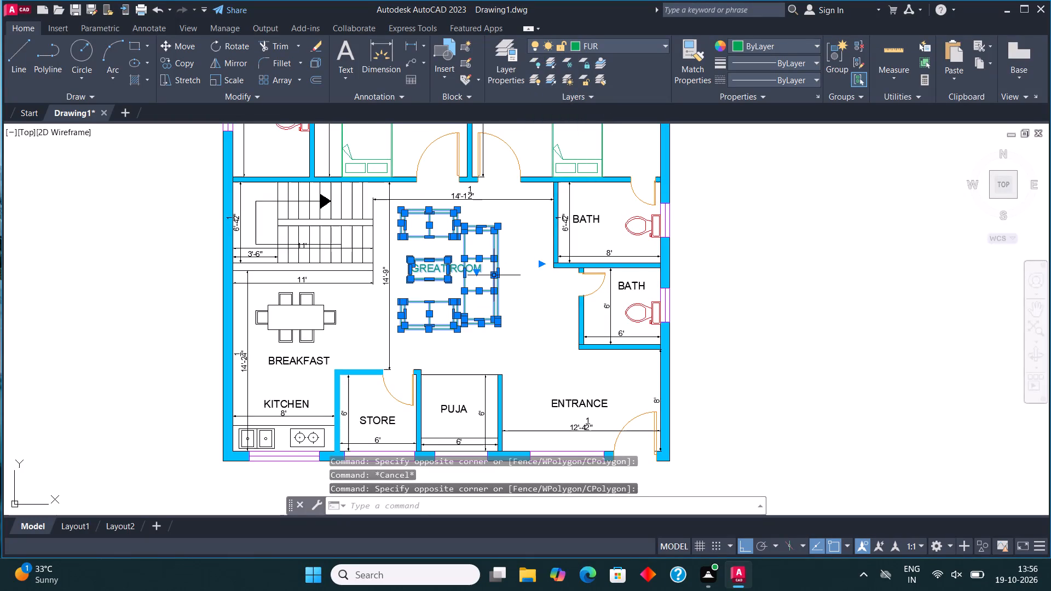
key(Escape)
Assign the breakfast area's dining table and its six chairs to the FUR layer.
scroll(244, 341, up, 2)
click(263, 360)
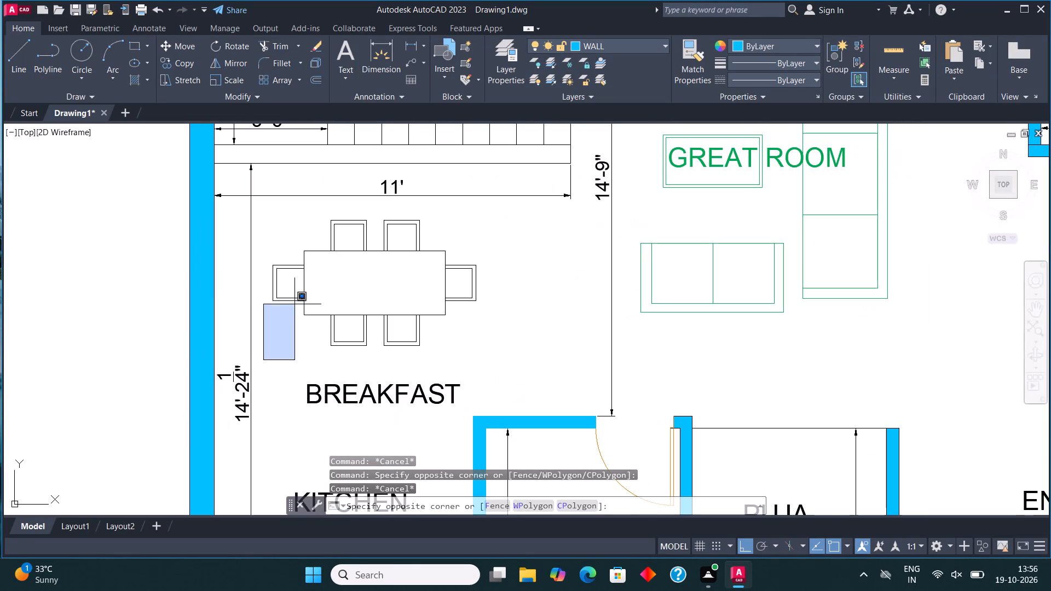
click(527, 205)
click(610, 38)
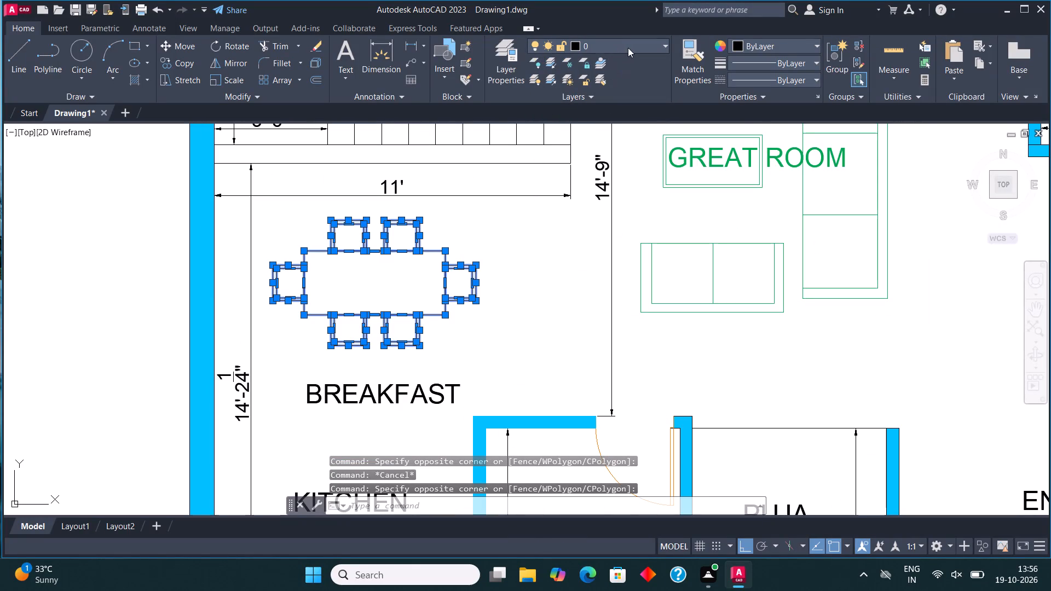
click(628, 48)
click(606, 113)
key(Escape)
scroll(498, 320, down, 3)
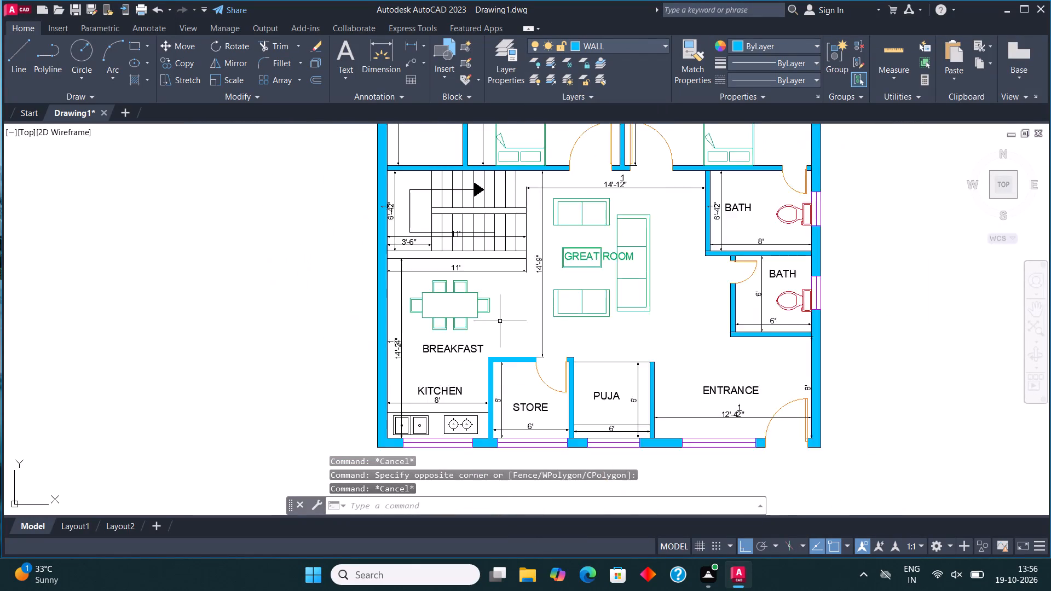
Assign the kitchen's double sink, two-burner stove and counter edge line to the FUR layer.
middle_drag(507, 322, 507, 302)
scroll(407, 373, up, 3)
scroll(637, 373, up, 1)
middle_drag(619, 358, 534, 358)
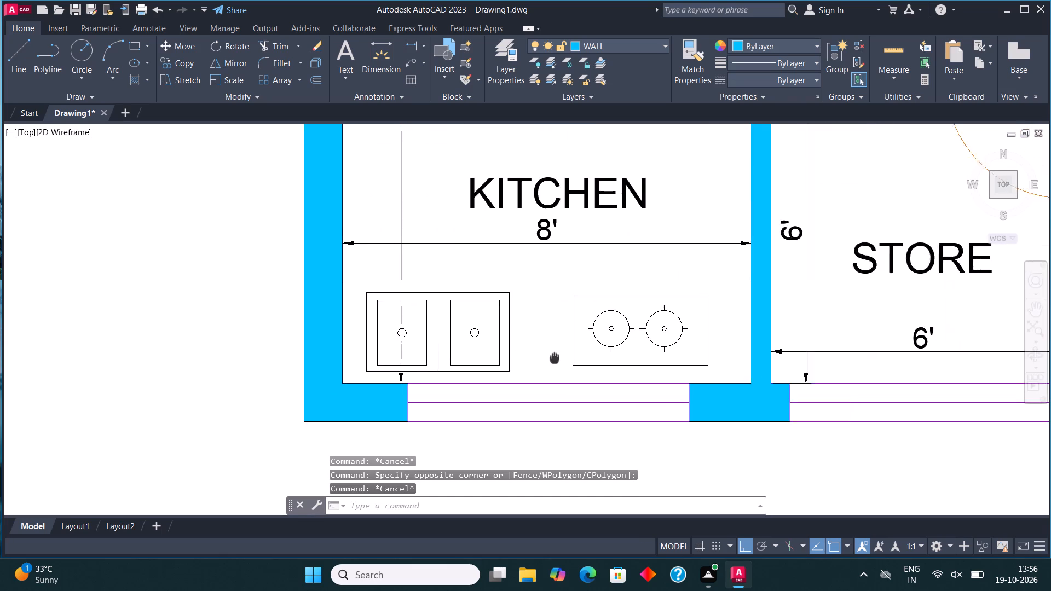
middle_drag(534, 358, 524, 357)
scroll(527, 357, up, 1)
click(213, 387)
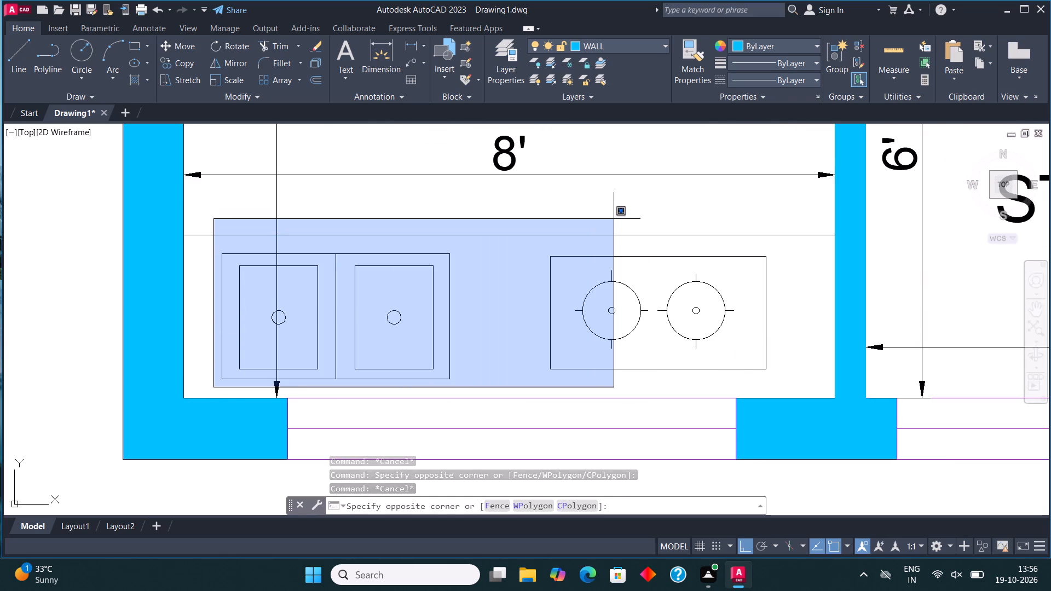
click(793, 221)
click(662, 235)
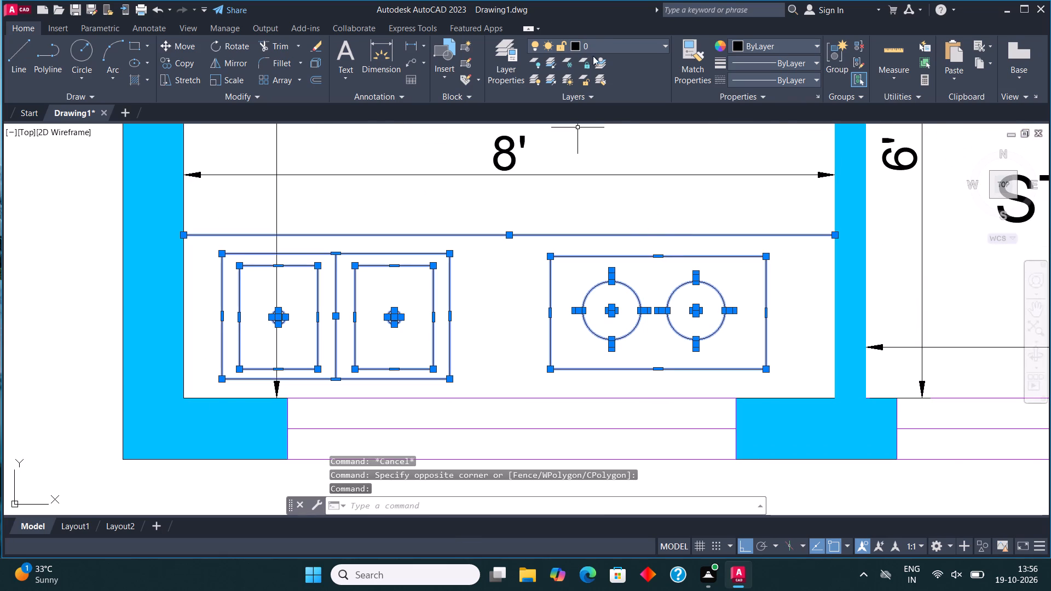
click(610, 45)
click(611, 115)
key(Escape)
scroll(401, 282, down, 4)
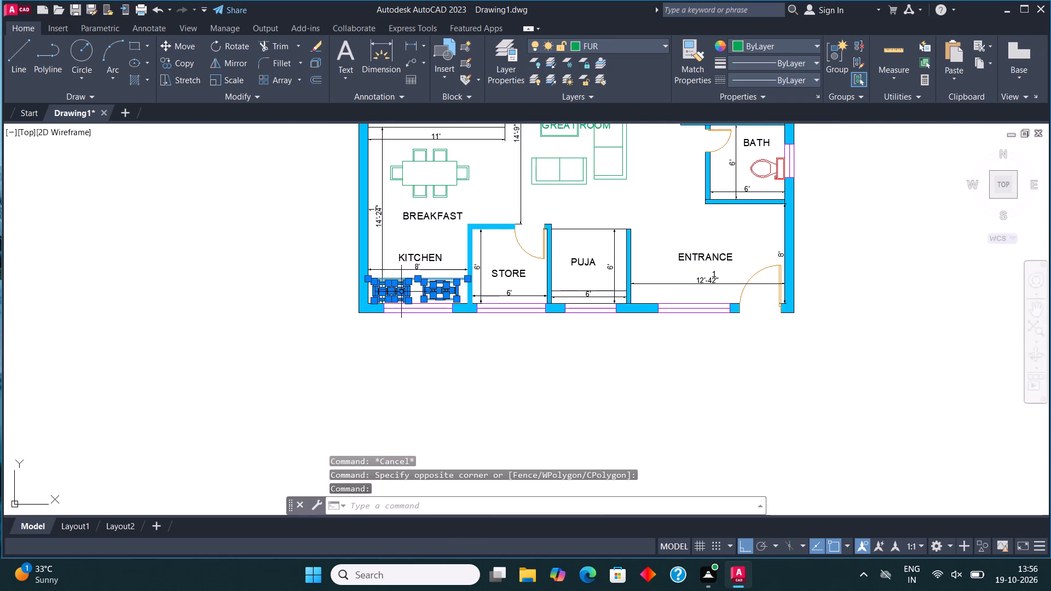
key(Escape)
Assign the staircase's treads, central divider lines and direction path with its arrowhead to the FUR 2 layer.
middle_drag(744, 243, 646, 338)
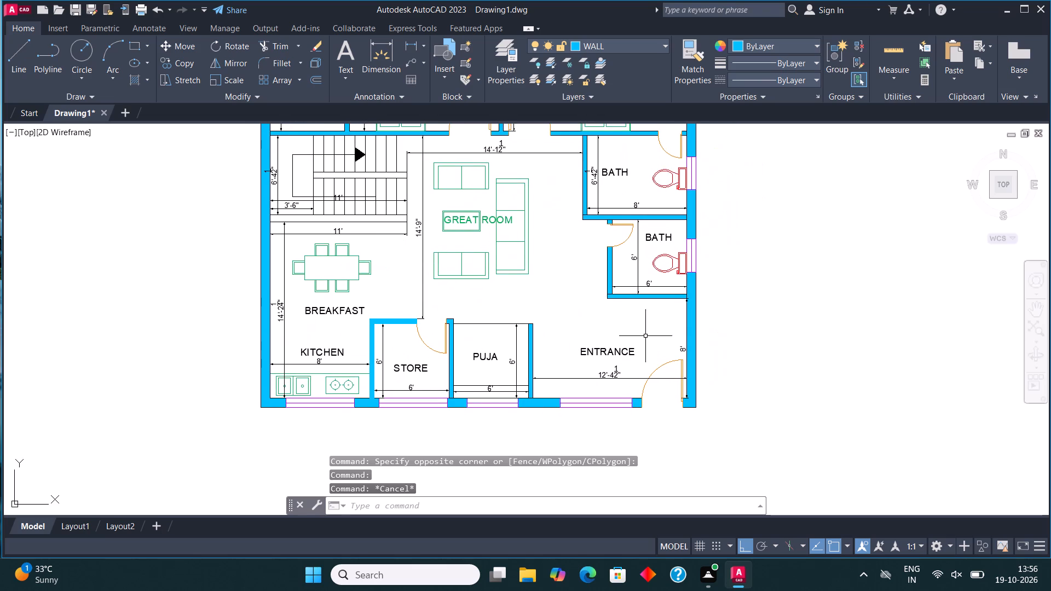
middle_drag(512, 279, 596, 356)
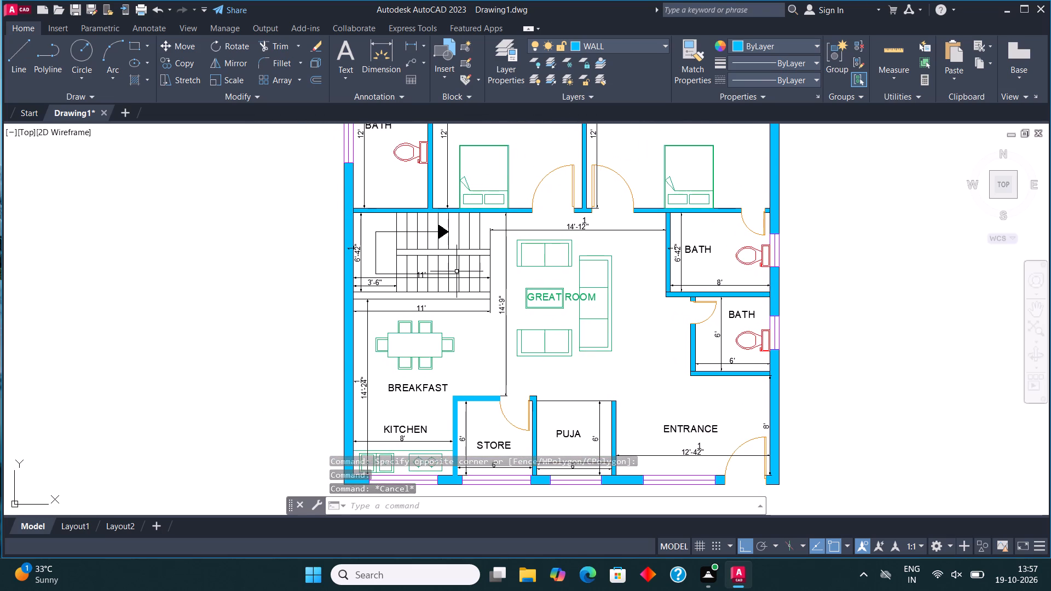
middle_drag(306, 244, 378, 289)
scroll(565, 305, up, 2)
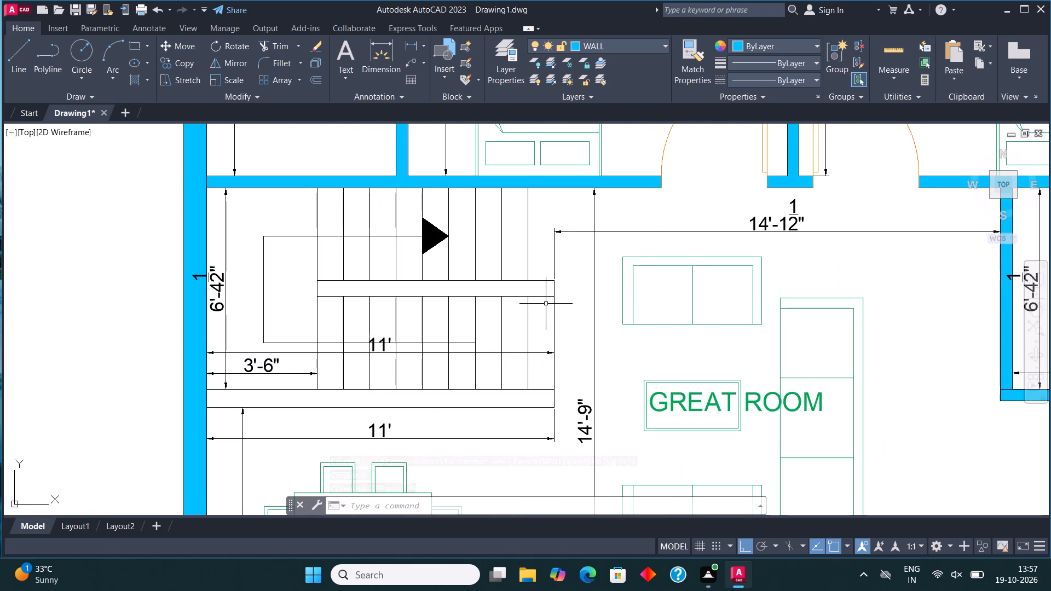
click(537, 327)
click(293, 215)
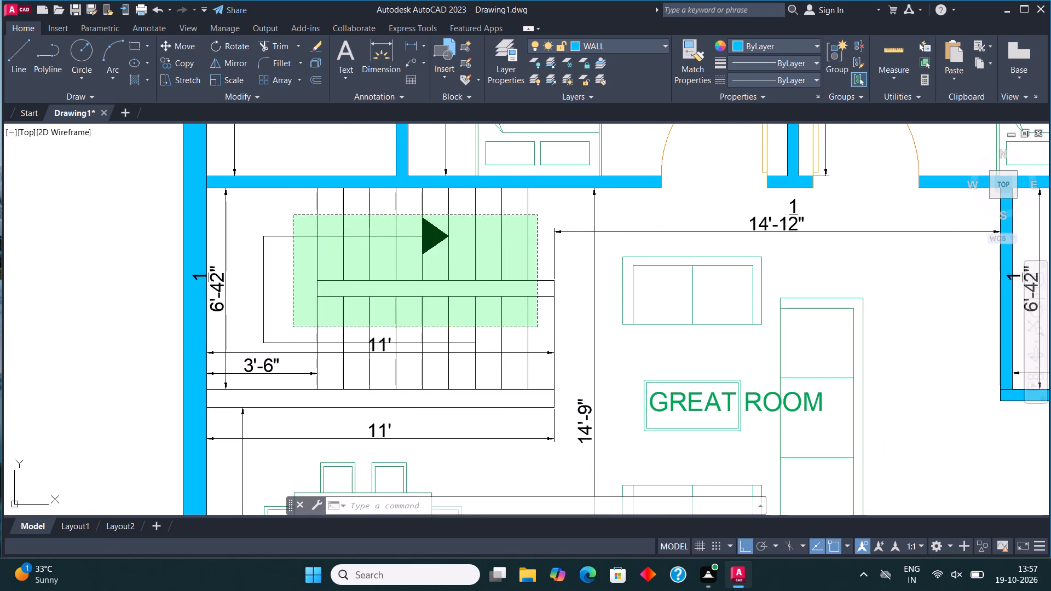
click(292, 346)
click(252, 281)
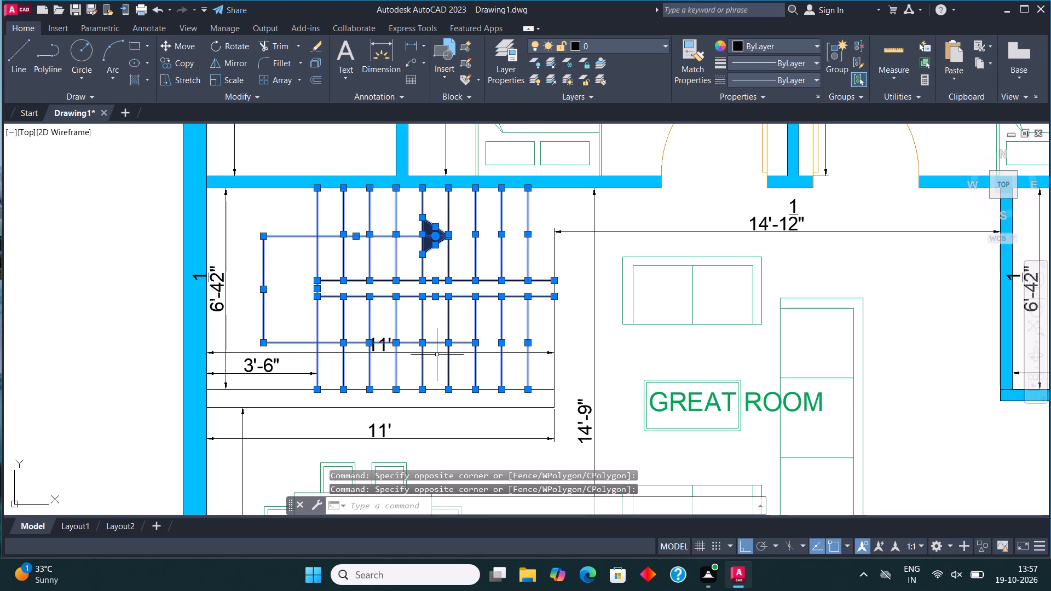
click(635, 47)
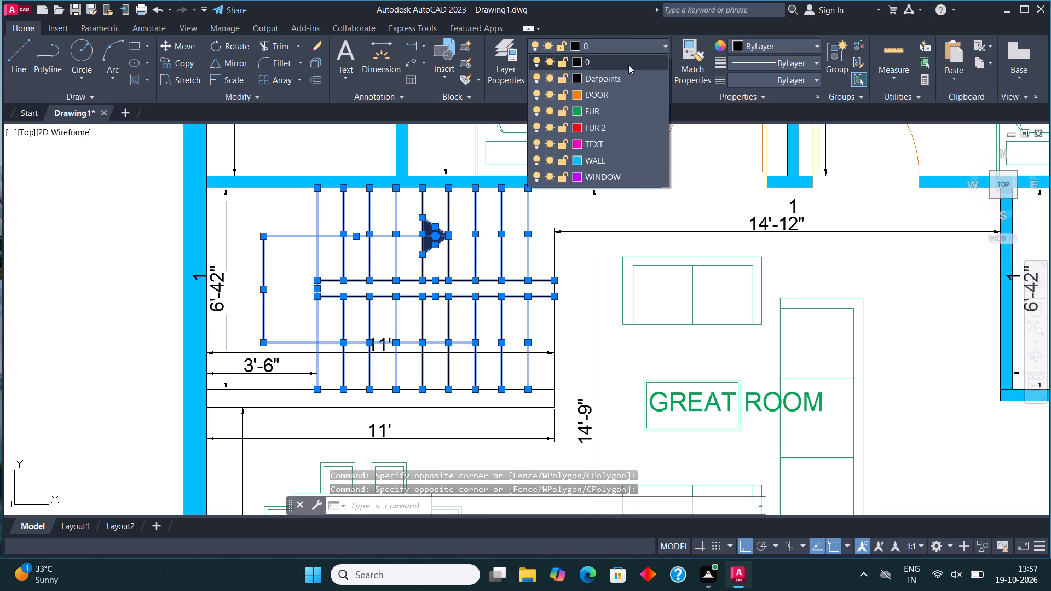
click(611, 130)
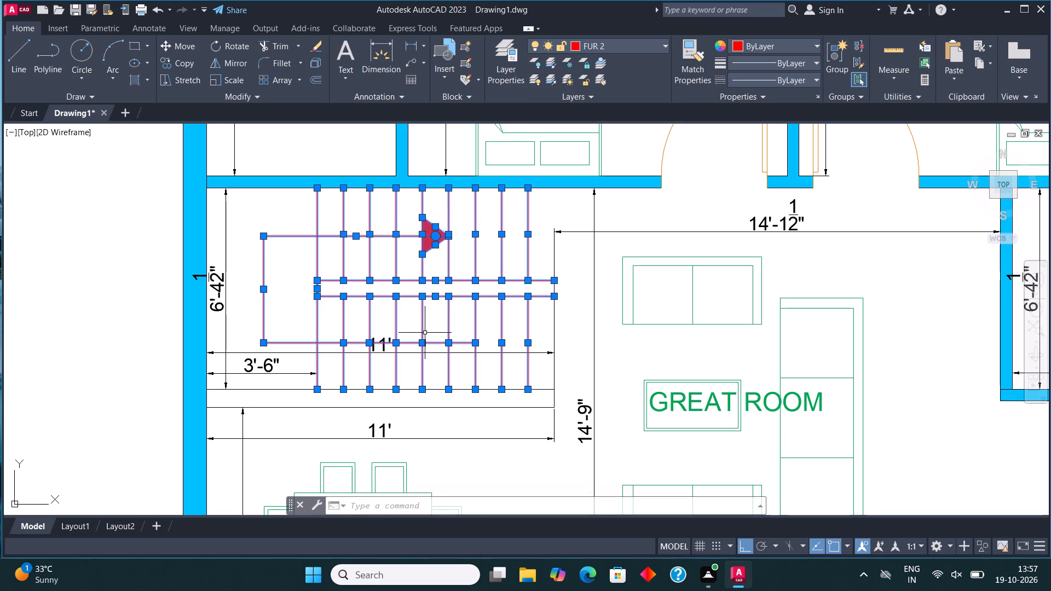
key(Escape)
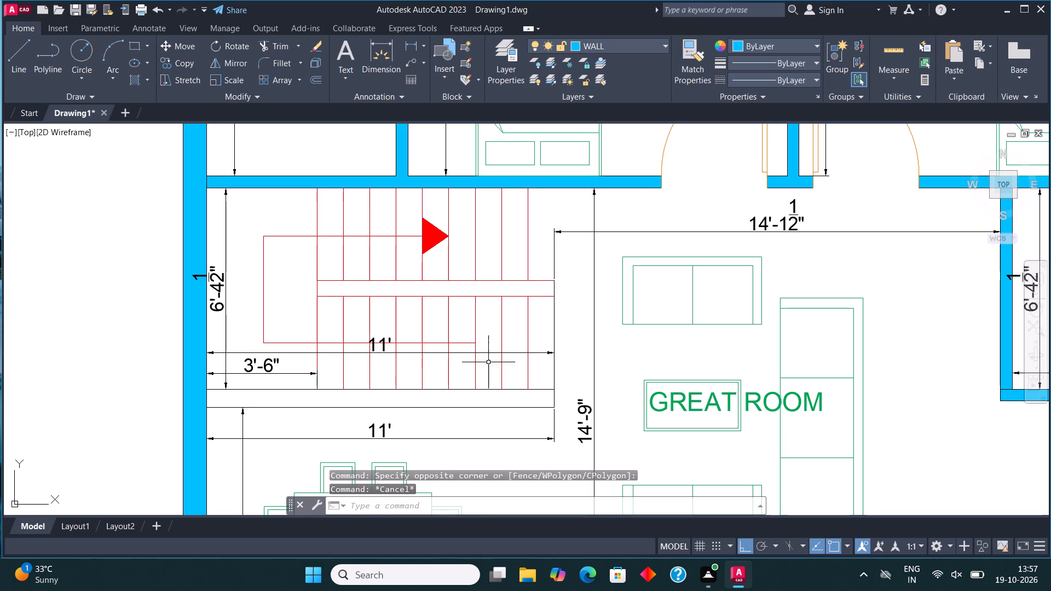
Assign the line closing the lower stair flight on its great room side to the FUR 2 layer.
click(555, 329)
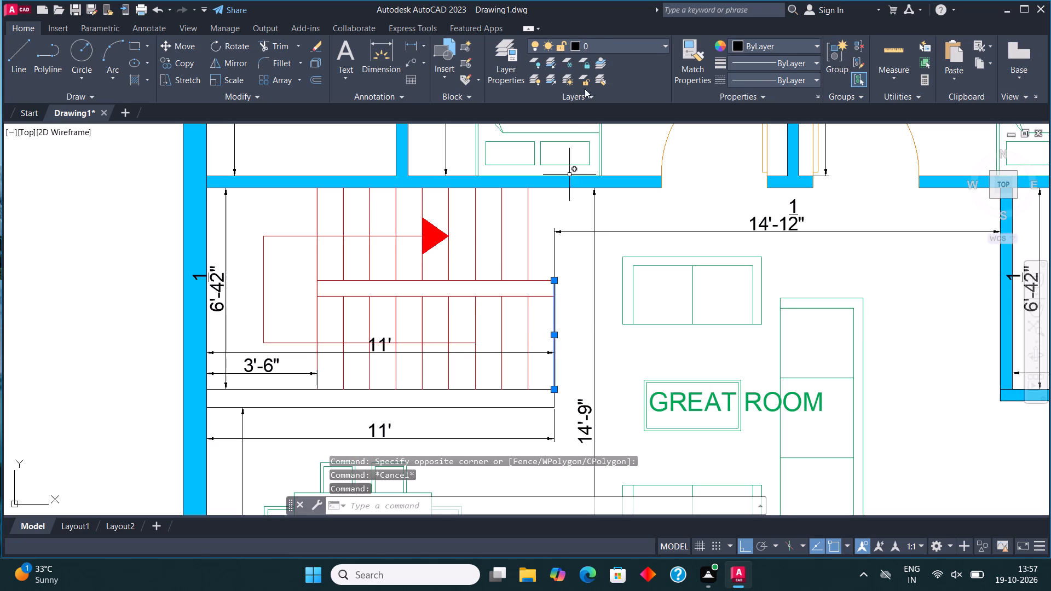
click(623, 47)
click(612, 126)
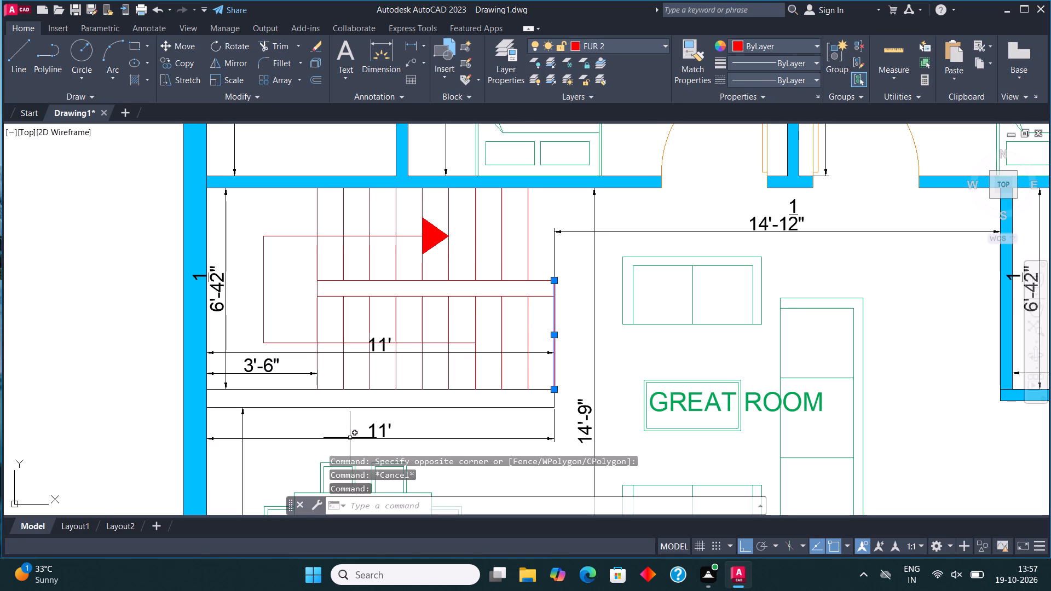
key(Escape)
scroll(362, 375, down, 2)
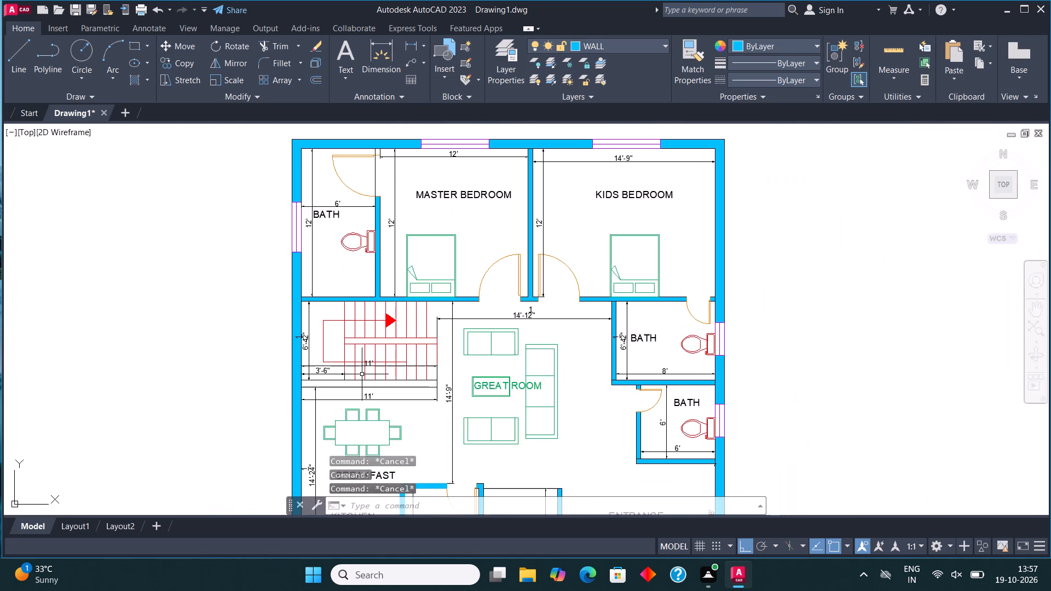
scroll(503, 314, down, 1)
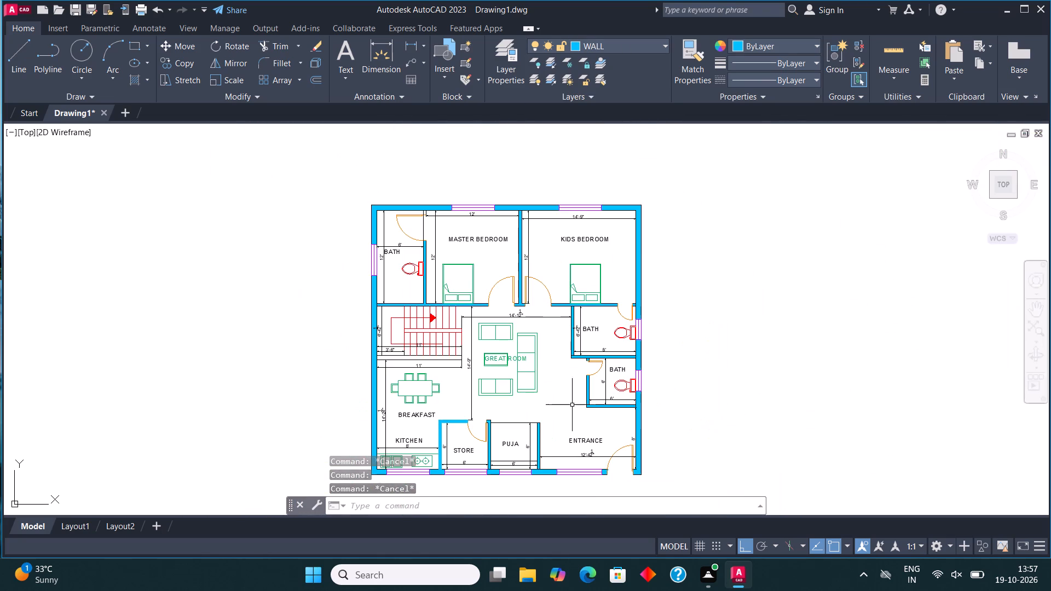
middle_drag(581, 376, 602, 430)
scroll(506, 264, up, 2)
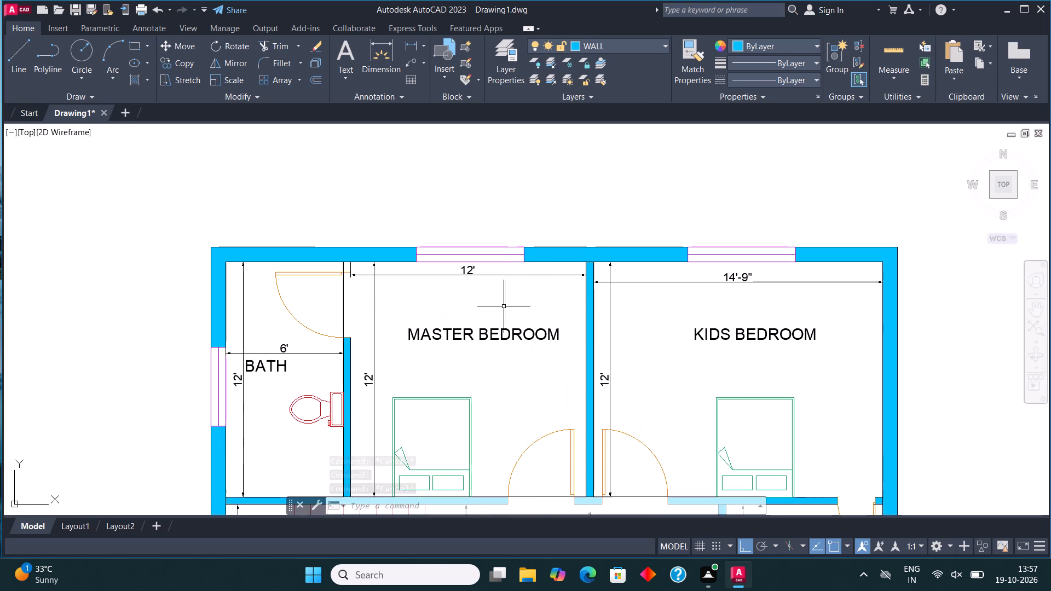
Assign the MASTER BEDROOM label and all similar room name labels to the TEXT layer.
click(483, 338)
right_click(483, 338)
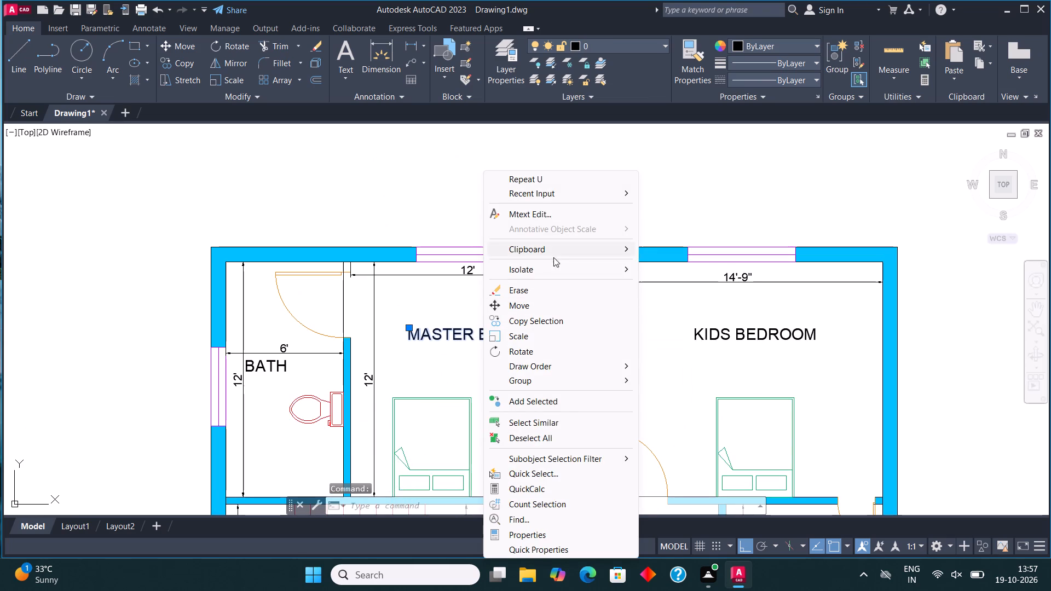
click(547, 422)
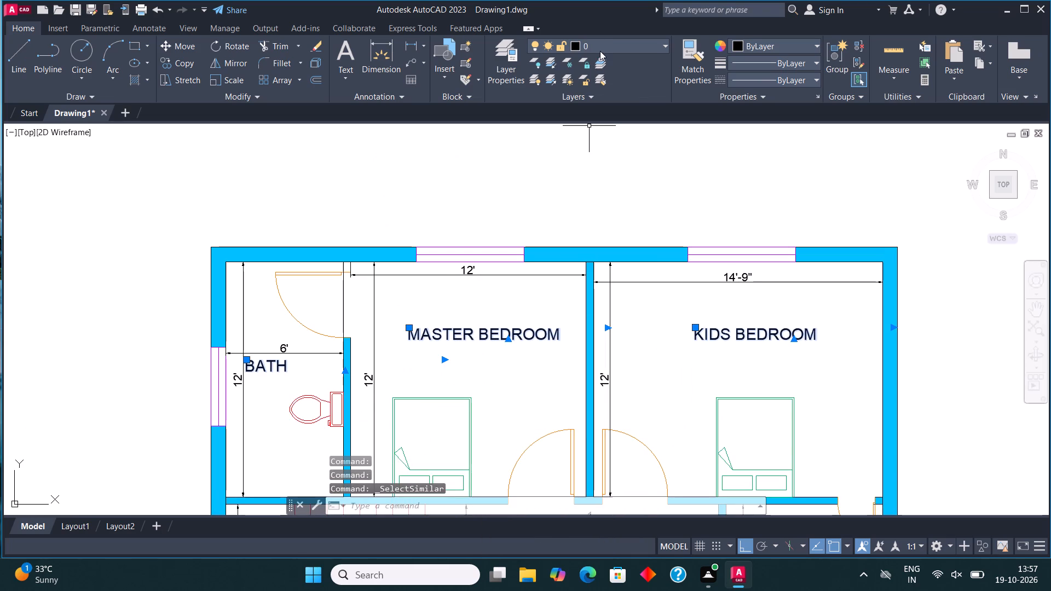
click(600, 50)
click(596, 145)
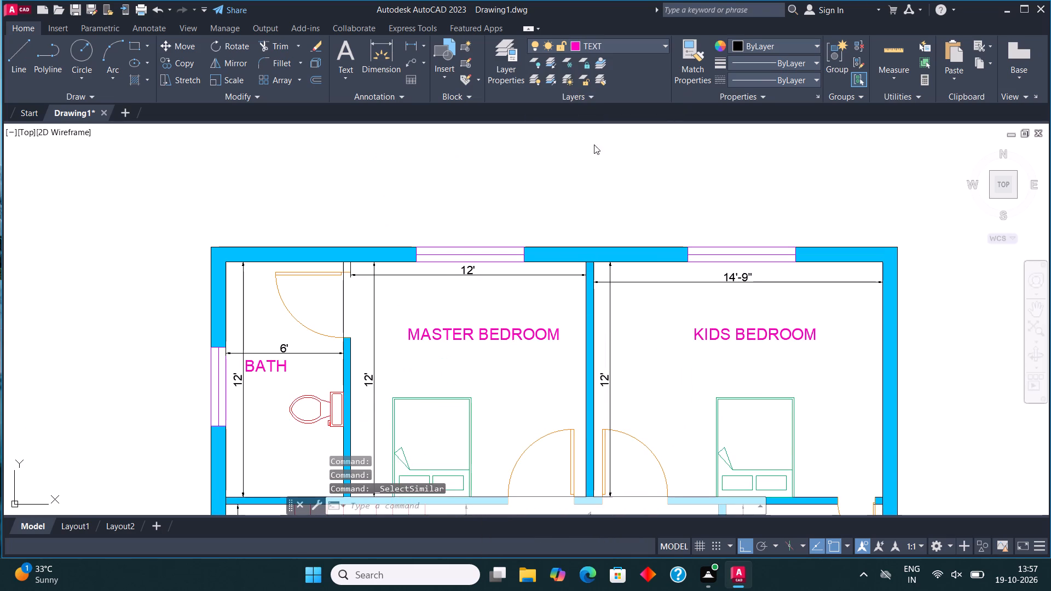
scroll(378, 294, down, 3)
key(Escape)
Assign all the plan's dimensions to the TEXT layer by selecting those similar to the puja room's width dimension.
scroll(419, 340, up, 3)
middle_drag(419, 340, 428, 299)
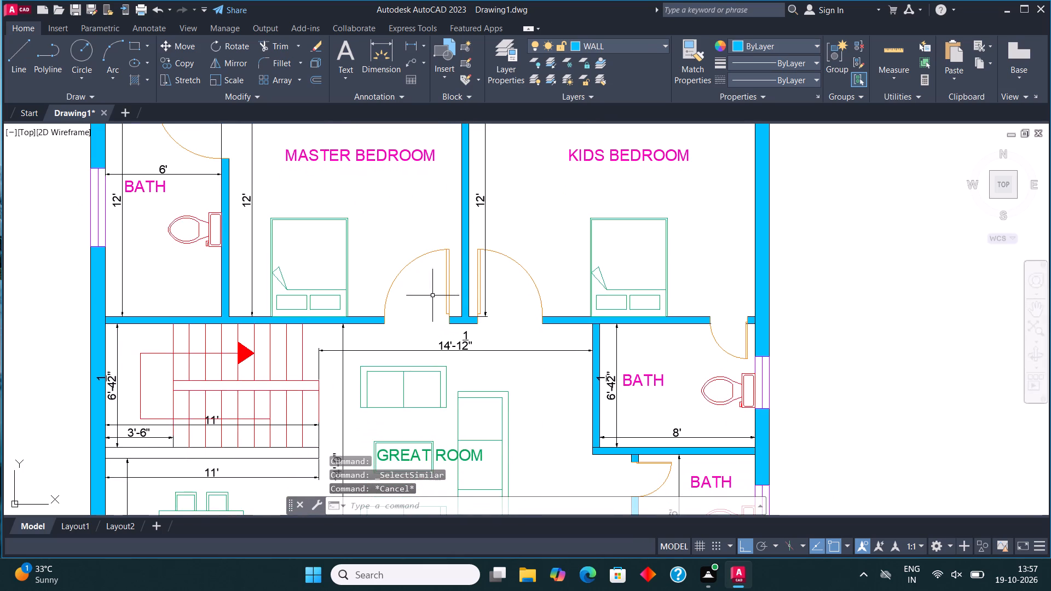
scroll(444, 300, down, 1)
scroll(435, 355, down, 1)
middle_drag(429, 347, 451, 258)
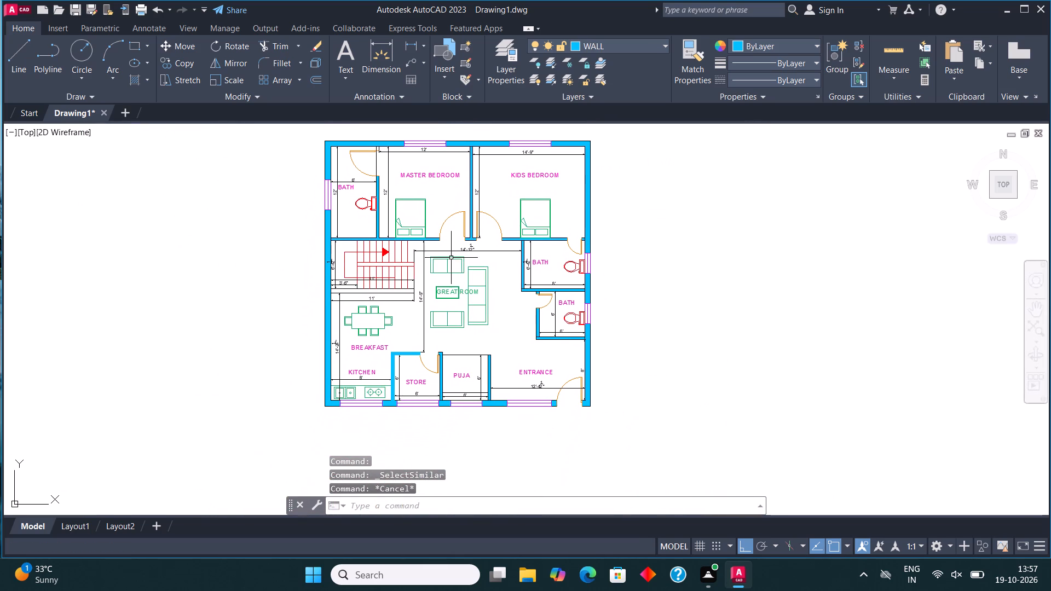
scroll(464, 398, up, 4)
click(459, 379)
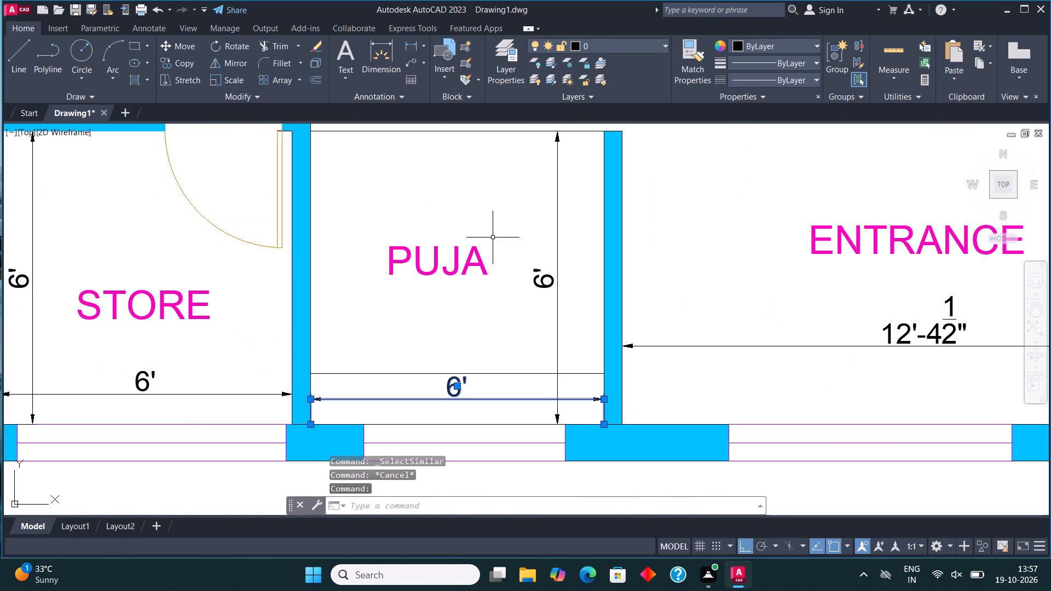
right_click(457, 383)
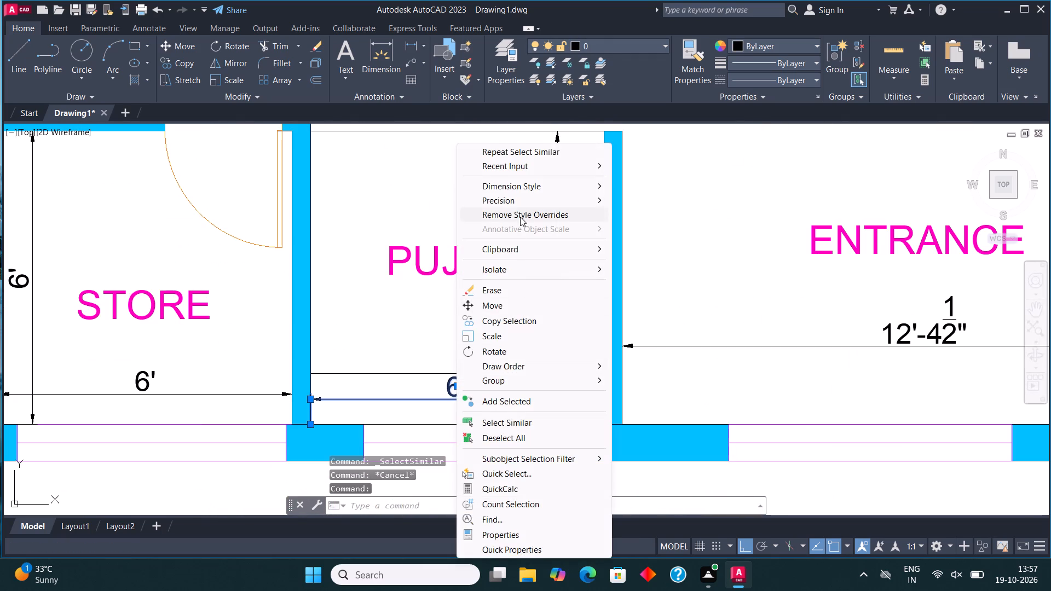
click(522, 424)
click(620, 42)
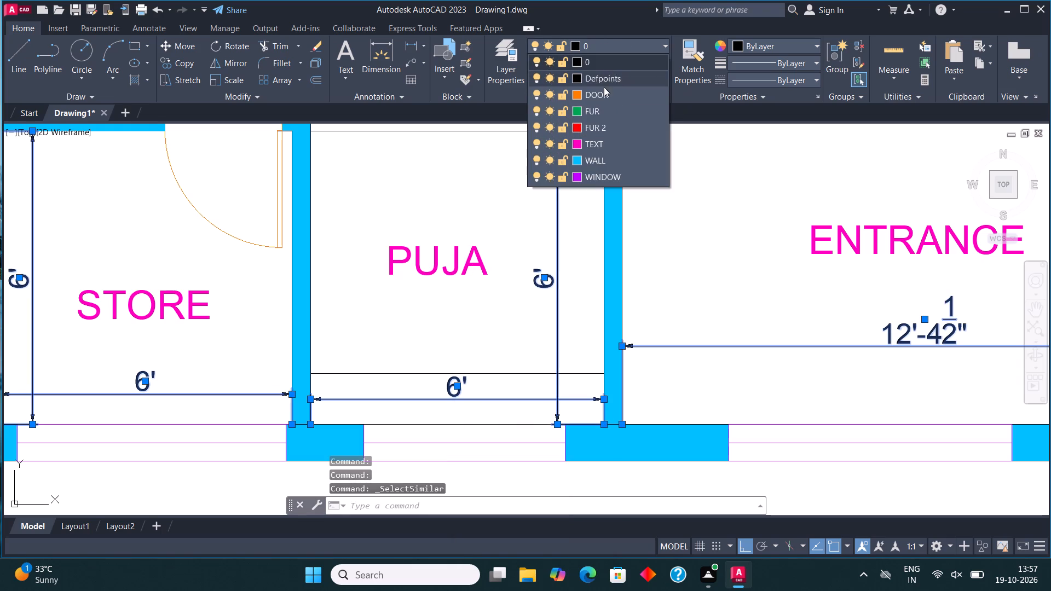
click(602, 148)
scroll(452, 418, down, 2)
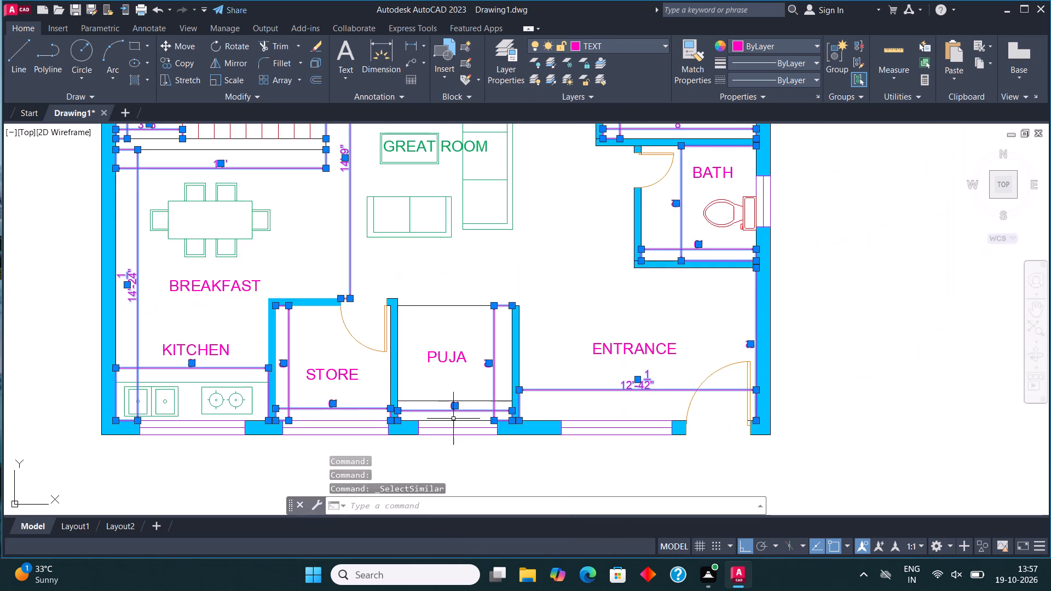
key(Escape)
Make TEXT the current layer and dimension the plan's overall width above the bedrooms' outer wall.
scroll(458, 367, down, 3)
middle_drag(467, 311, 477, 367)
scroll(433, 273, up, 3)
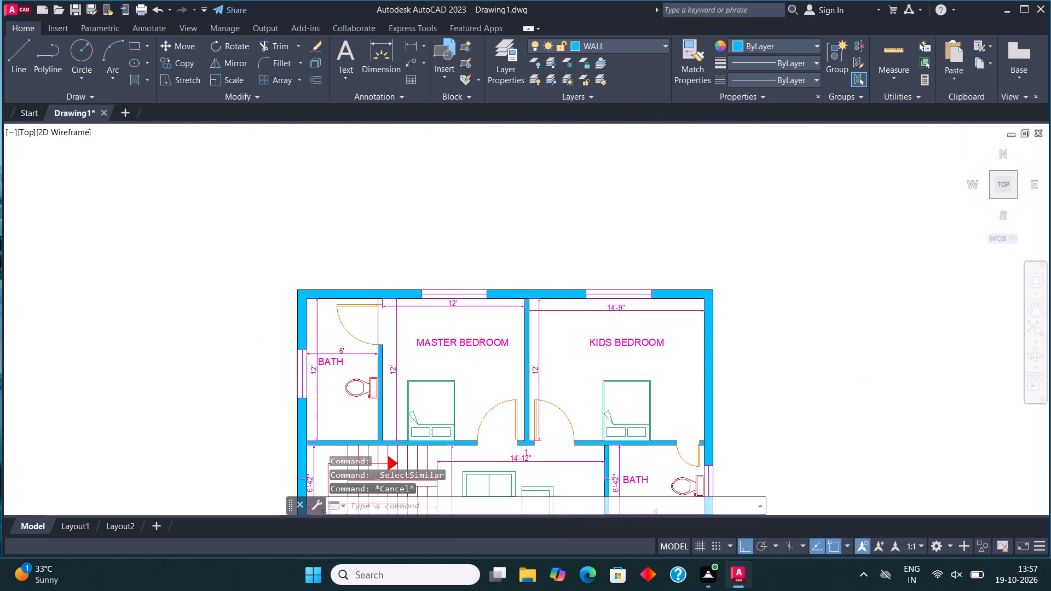
click(622, 45)
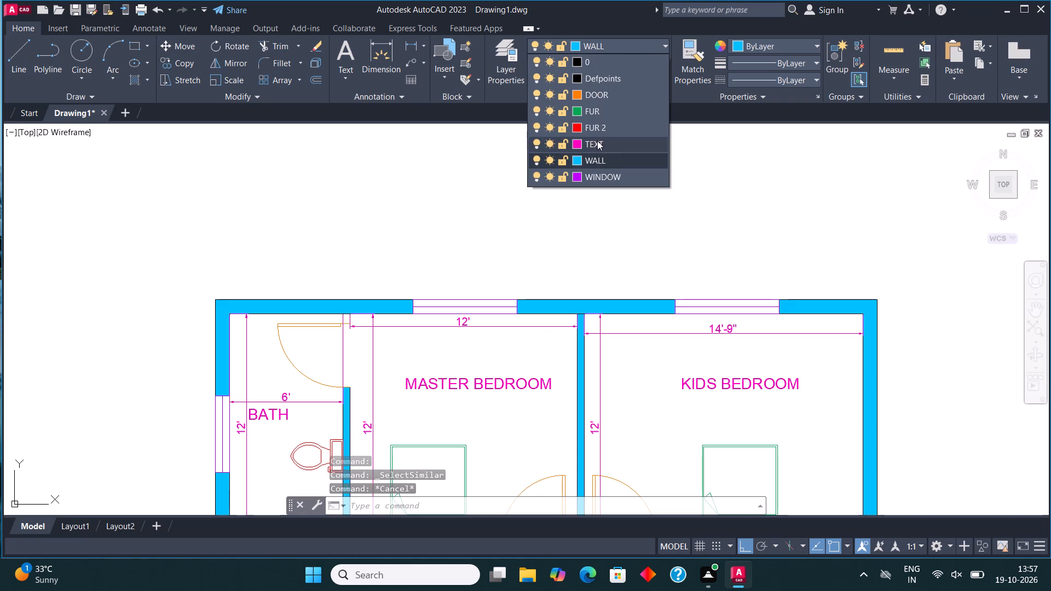
click(597, 141)
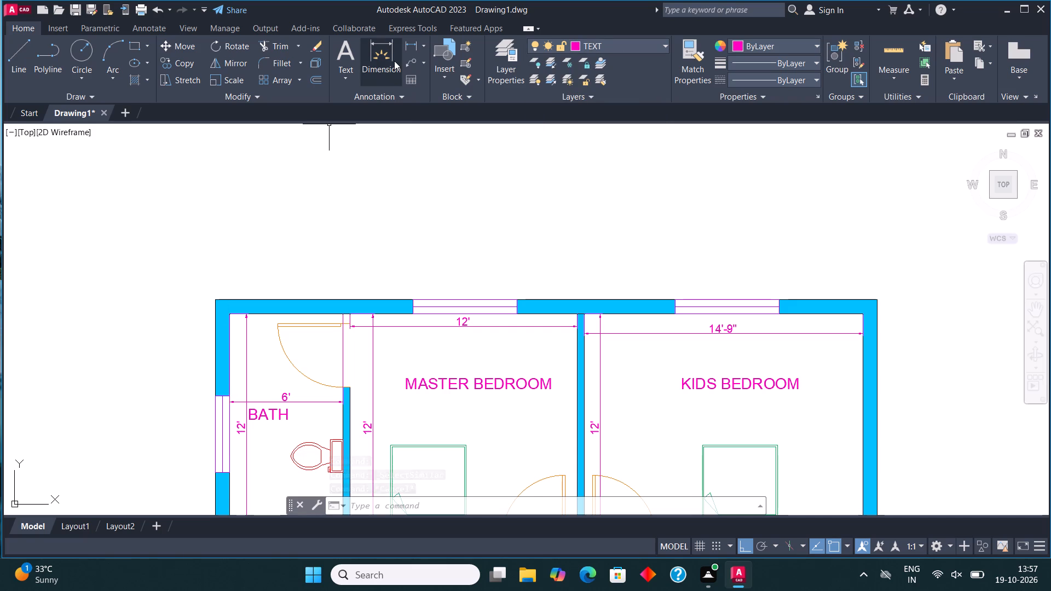
click(382, 55)
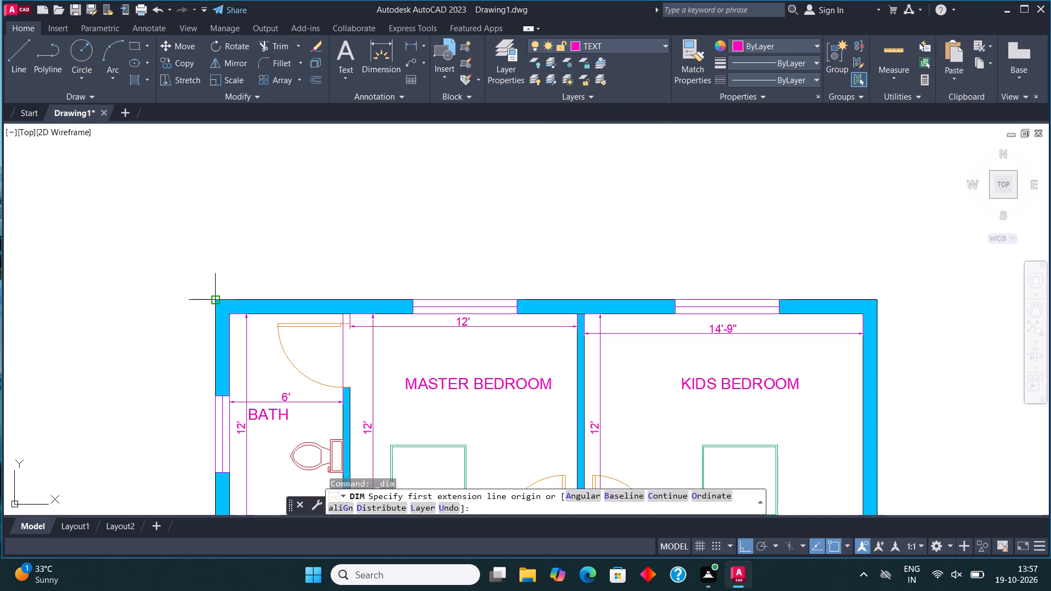
click(216, 302)
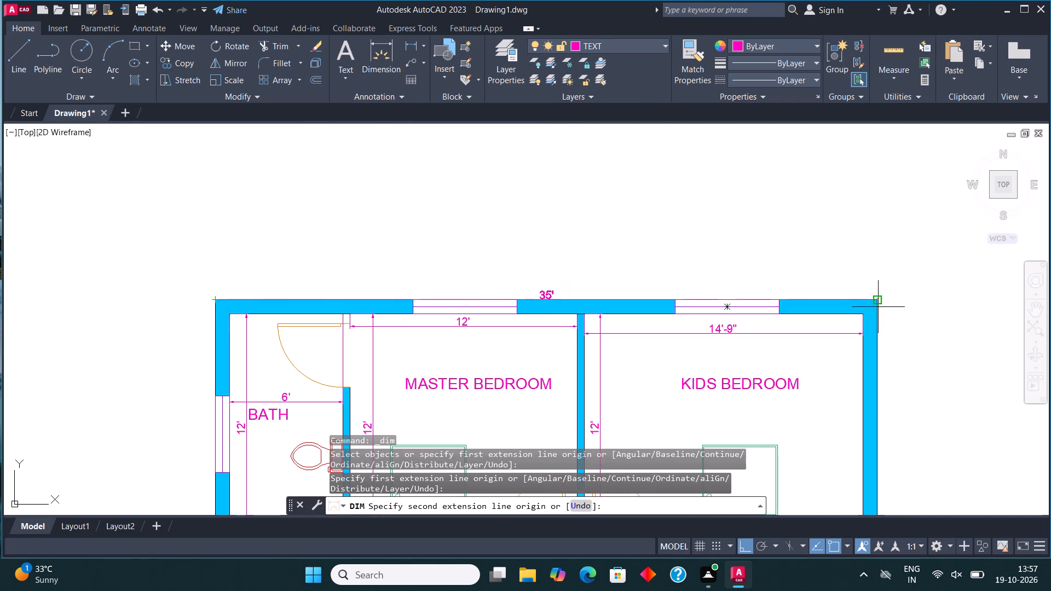
click(877, 306)
click(860, 265)
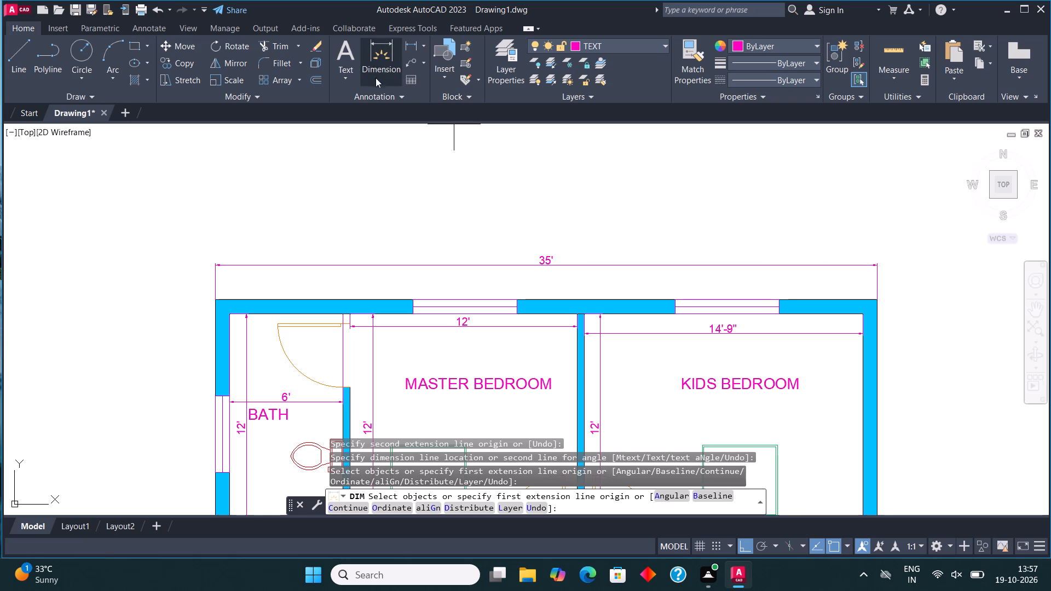
Dimension the plan's overall depth outside the wall on the bath, staircase and kitchen side.
click(369, 72)
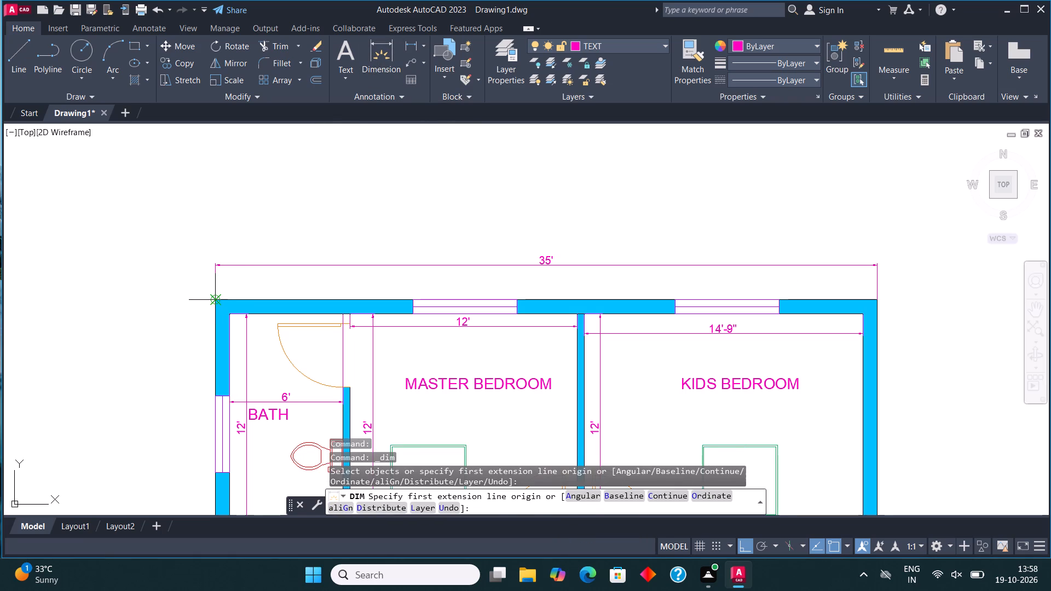
click(216, 299)
scroll(216, 299, down, 3)
scroll(212, 462, up, 3)
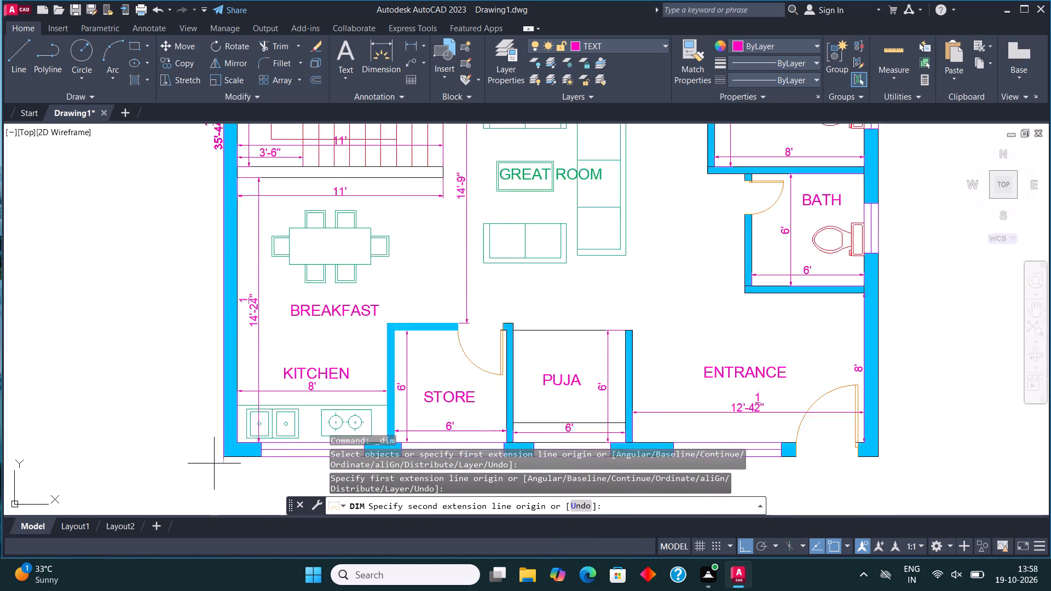
scroll(214, 463, up, 1)
click(226, 455)
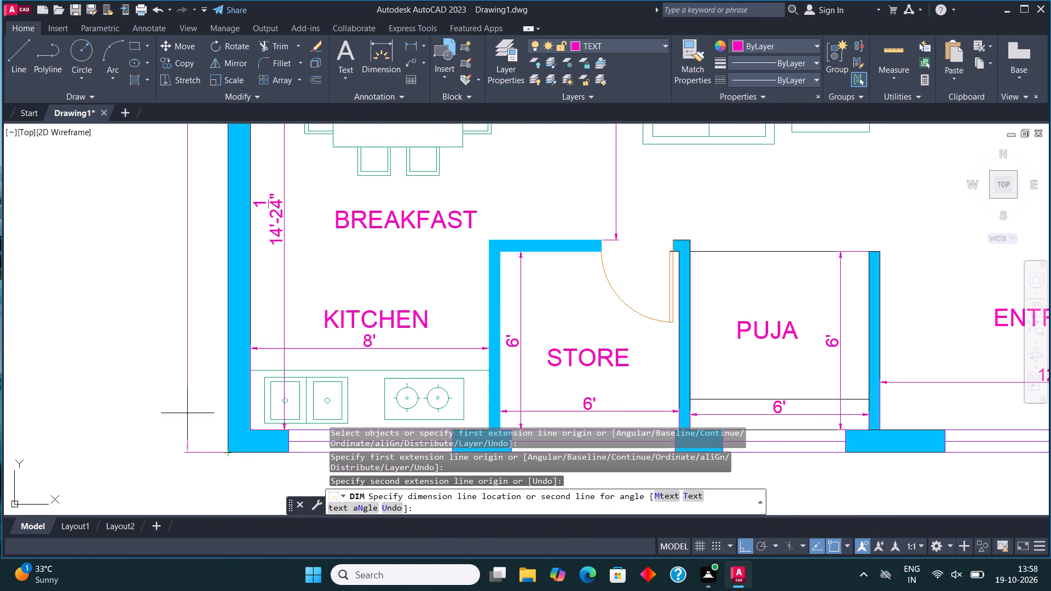
click(186, 407)
scroll(227, 412, down, 3)
scroll(274, 277, up, 3)
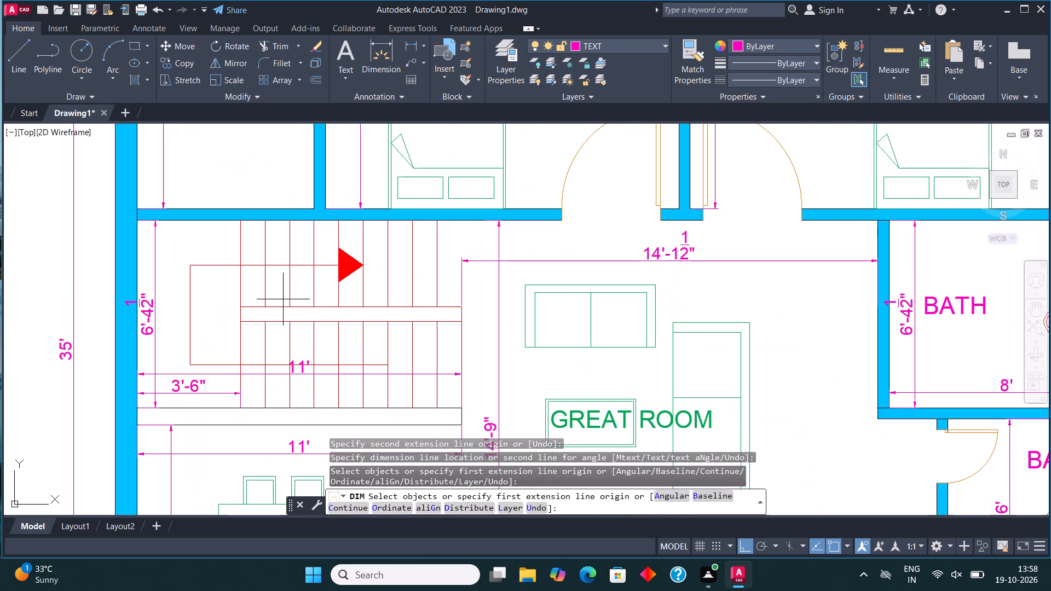
scroll(255, 393, down, 3)
key(Escape)
Copy the master bedroom bath's BATH label horizontally to the empty area outside the outer wall.
middle_drag(315, 374, 332, 289)
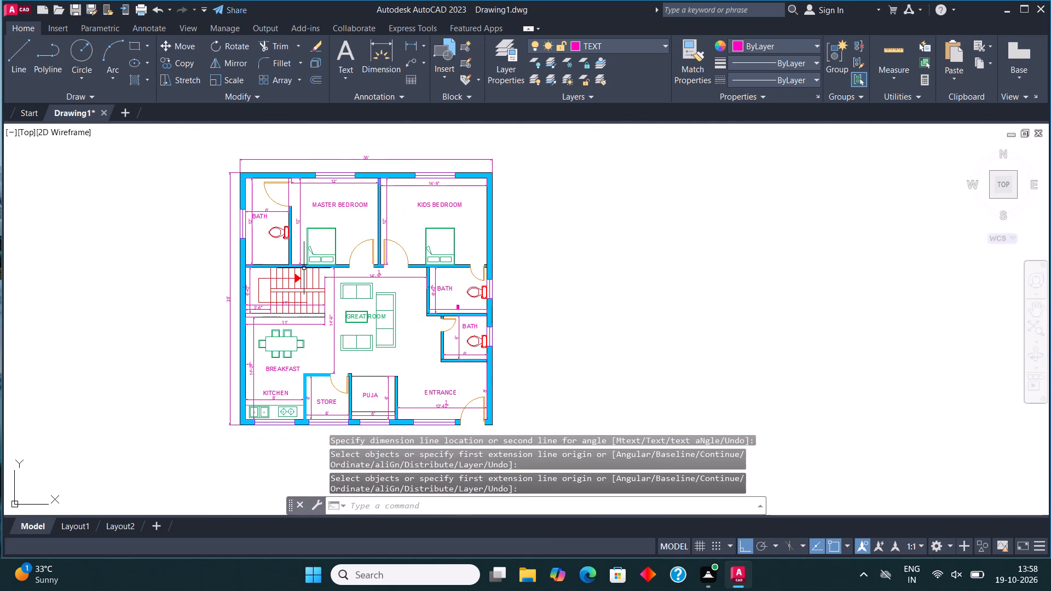
scroll(268, 207, up, 3)
click(235, 254)
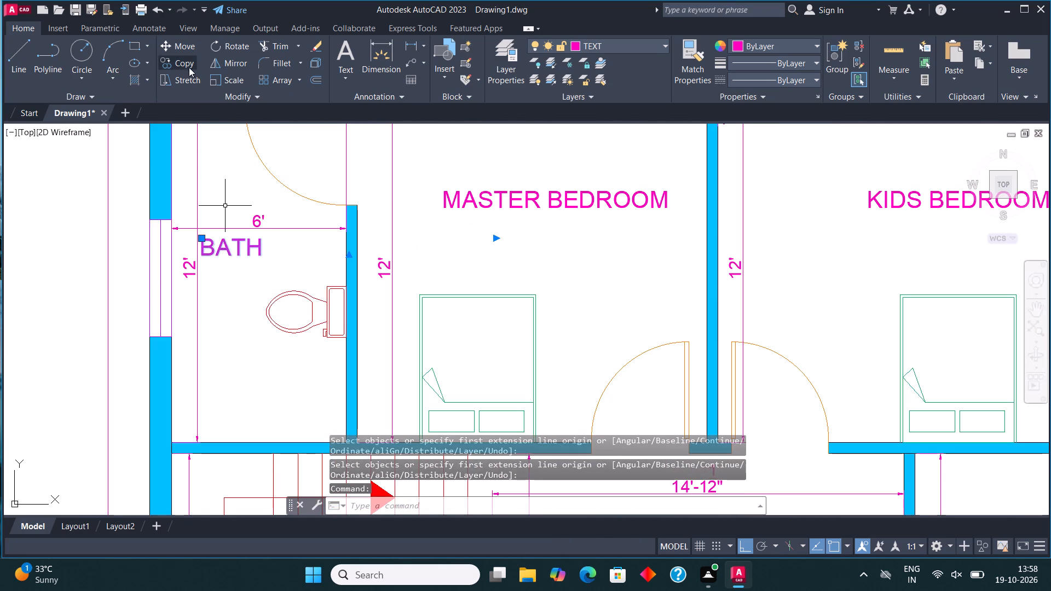
click(186, 62)
click(233, 245)
scroll(436, 242, down, 3)
scroll(324, 246, up, 3)
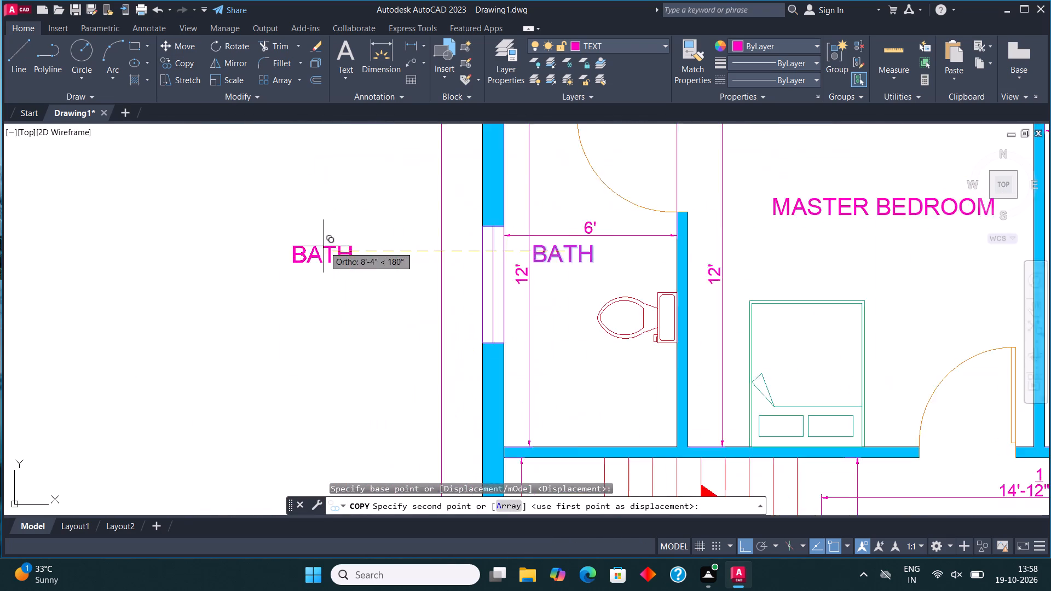
scroll(323, 246, up, 1)
click(316, 245)
key(Escape)
Change the copied BATH label outside the plan to D.
click(316, 252)
click(276, 259)
right_click(279, 257)
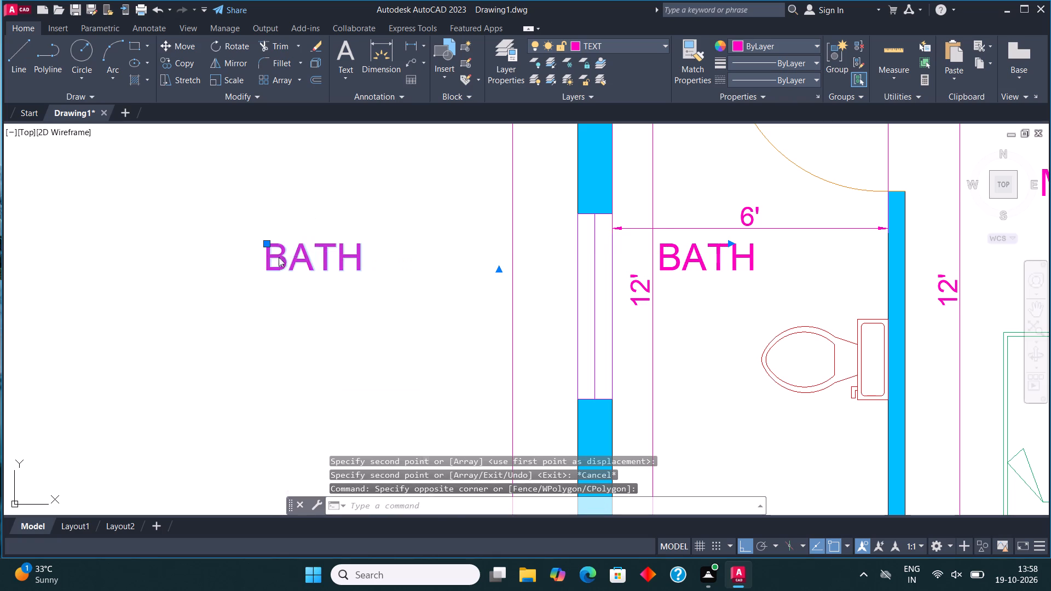
click(349, 217)
click(370, 262)
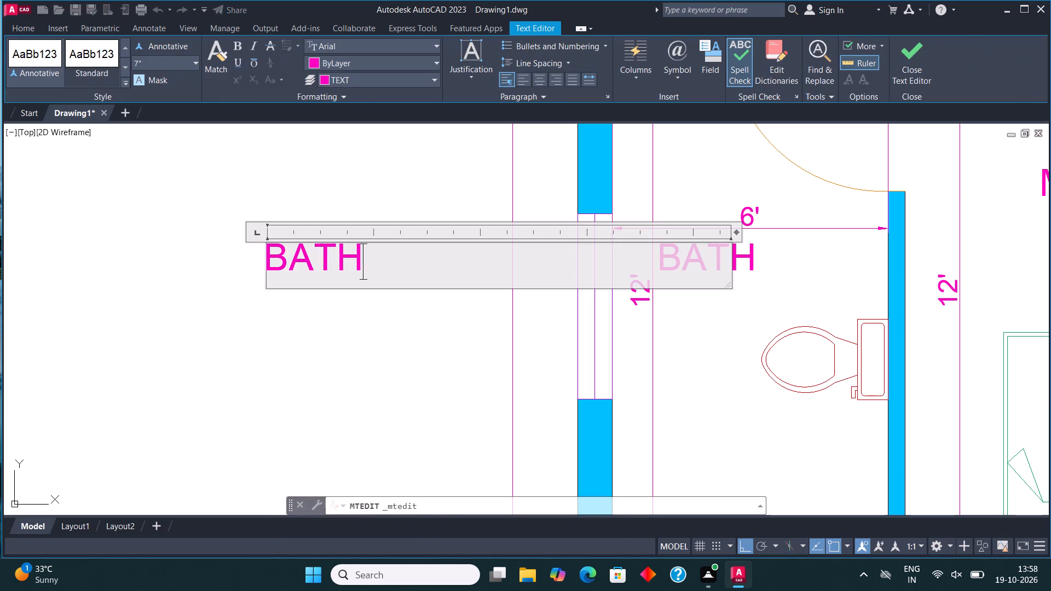
key(BackSpace)
key(BackSpace)
key(BackSpace)
key(BackSpace)
key(BackSpace)
key(BackSpace)
key(BackSpace)
key(BackSpace)
key(BackSpace)
key(BackSpace)
key(d)
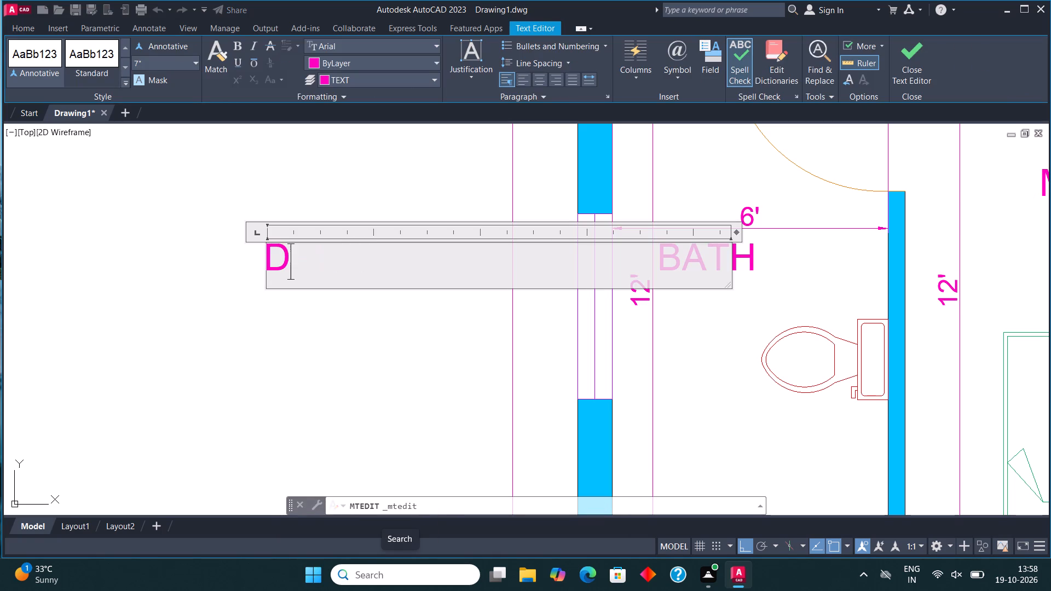
click(915, 60)
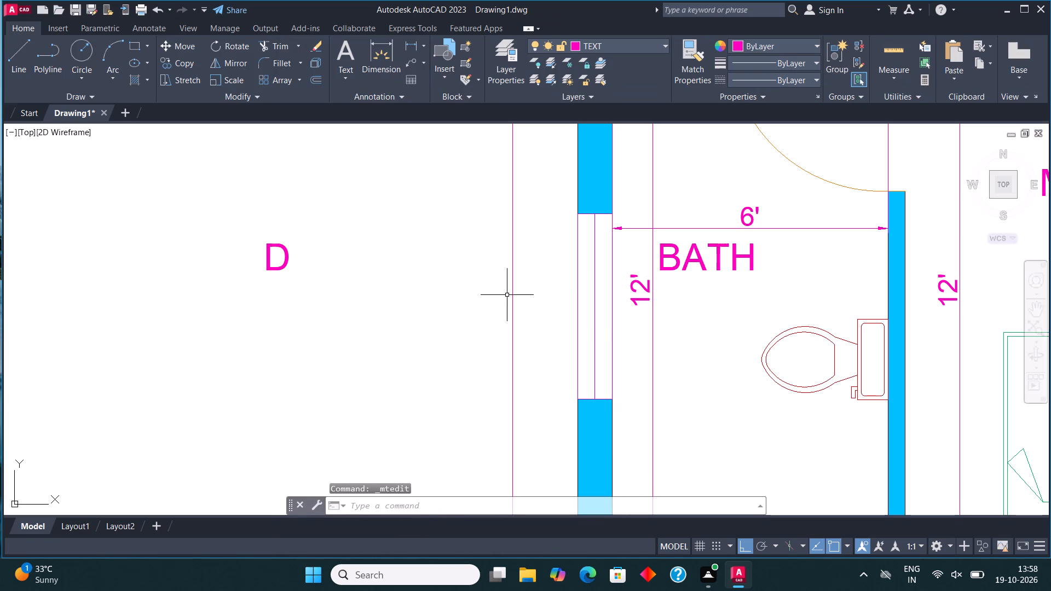
Copy the D label twice, once beside it towards the plan and once directly below it.
click(305, 284)
click(257, 235)
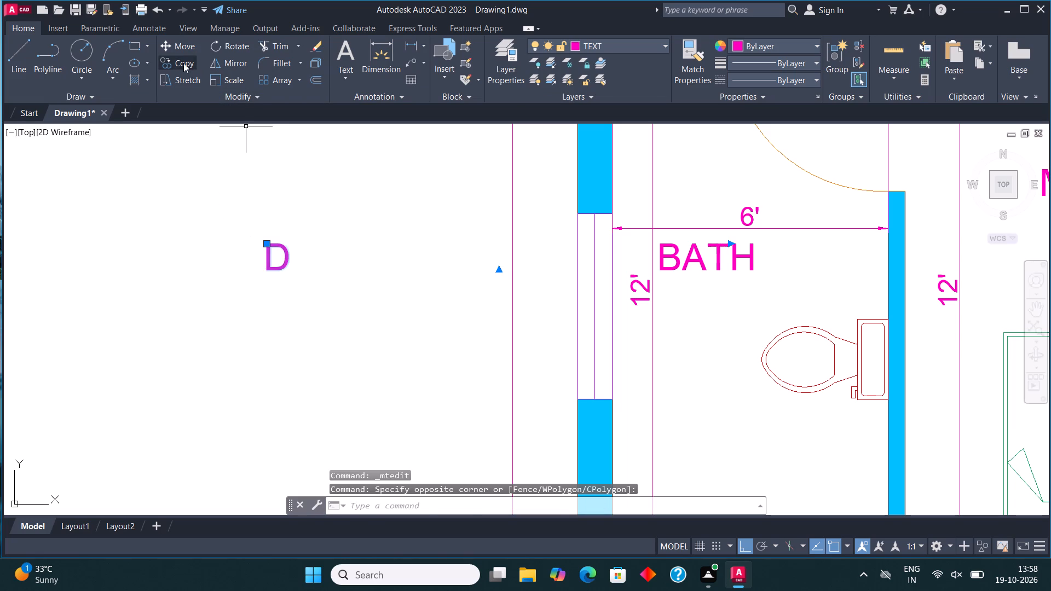
click(183, 63)
click(279, 296)
click(369, 259)
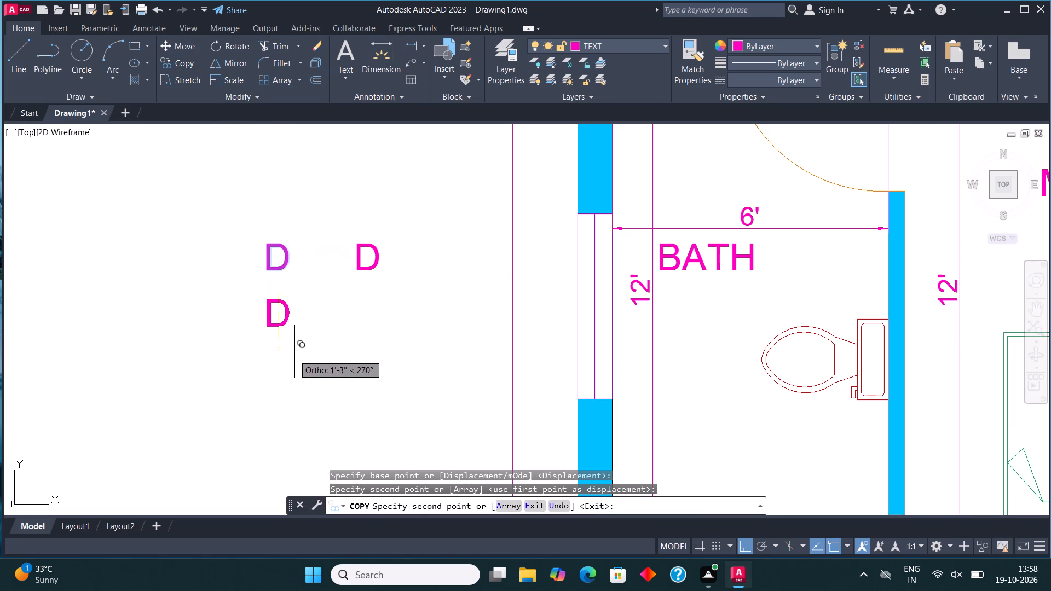
click(279, 396)
key(Escape)
Change the lower D copy to W.
click(280, 371)
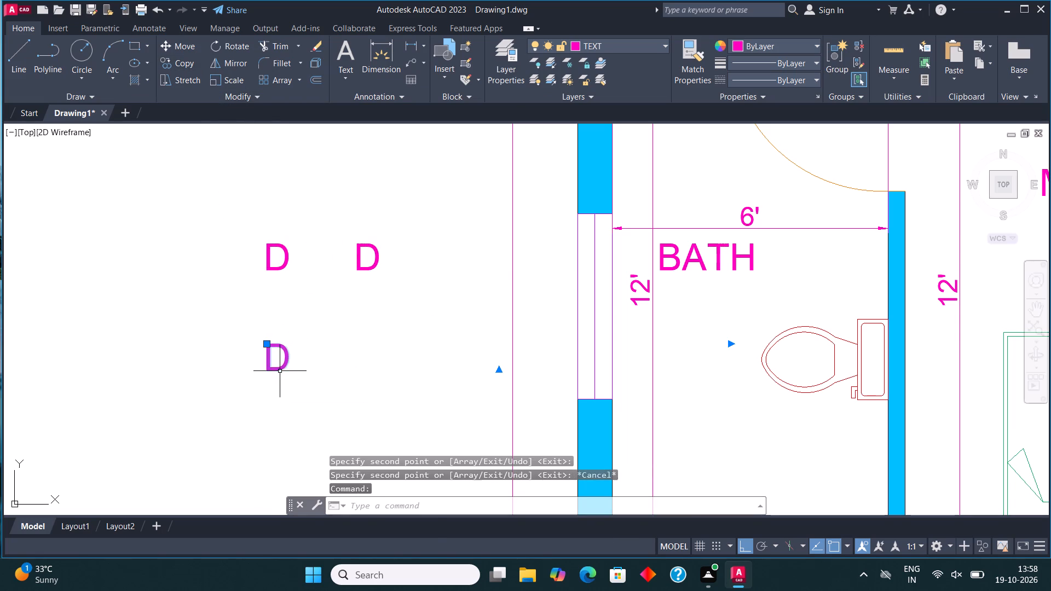
right_click(282, 361)
click(356, 213)
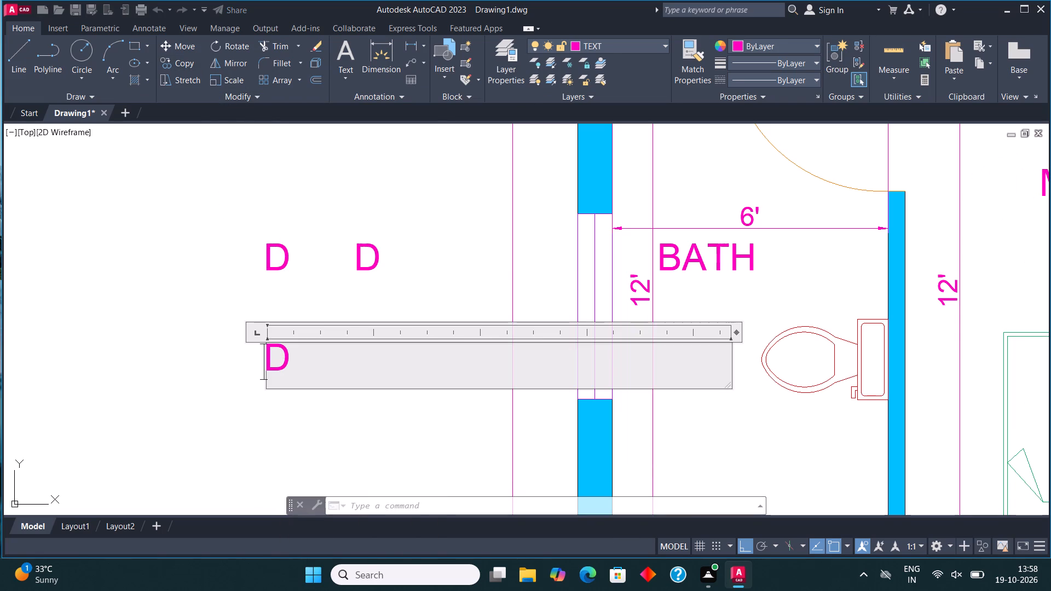
click(299, 365)
key(BackSpace)
key(w)
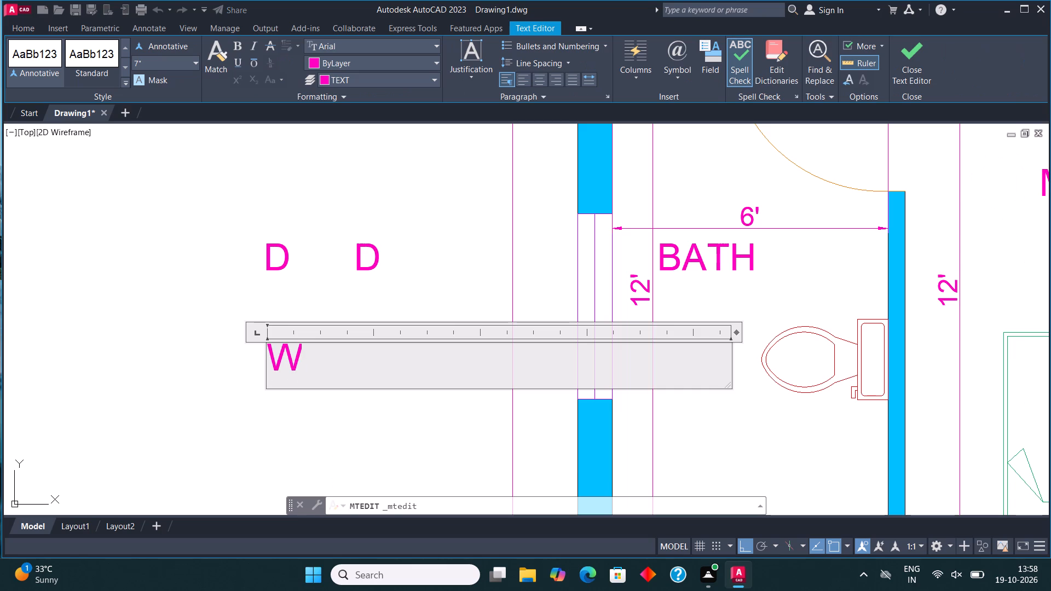
click(924, 59)
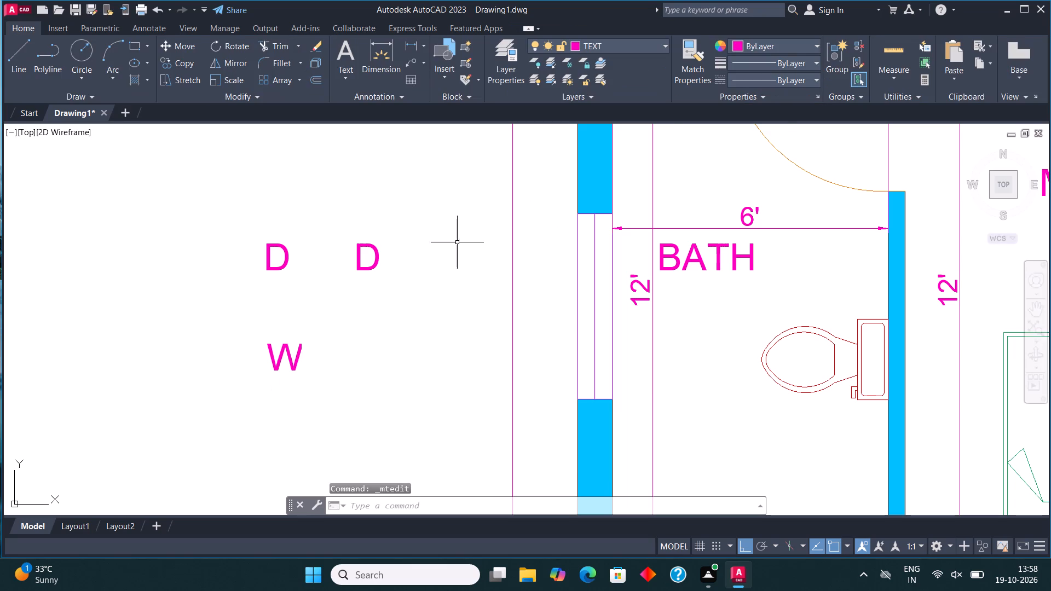
Change the D copy nearest the plan, beside the original D label, to V.
click(365, 249)
right_click(365, 249)
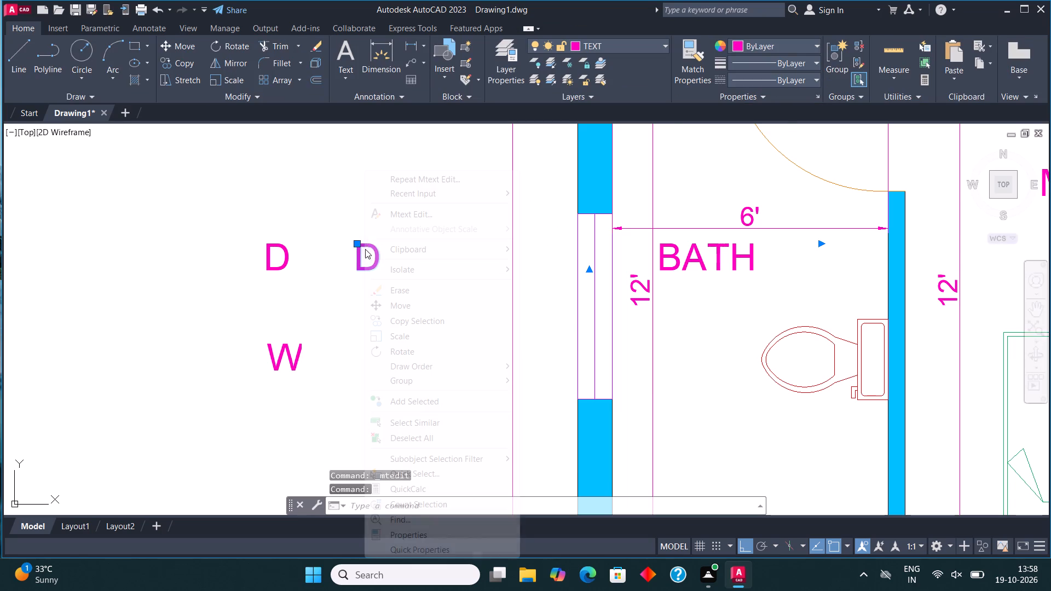
click(430, 215)
click(405, 262)
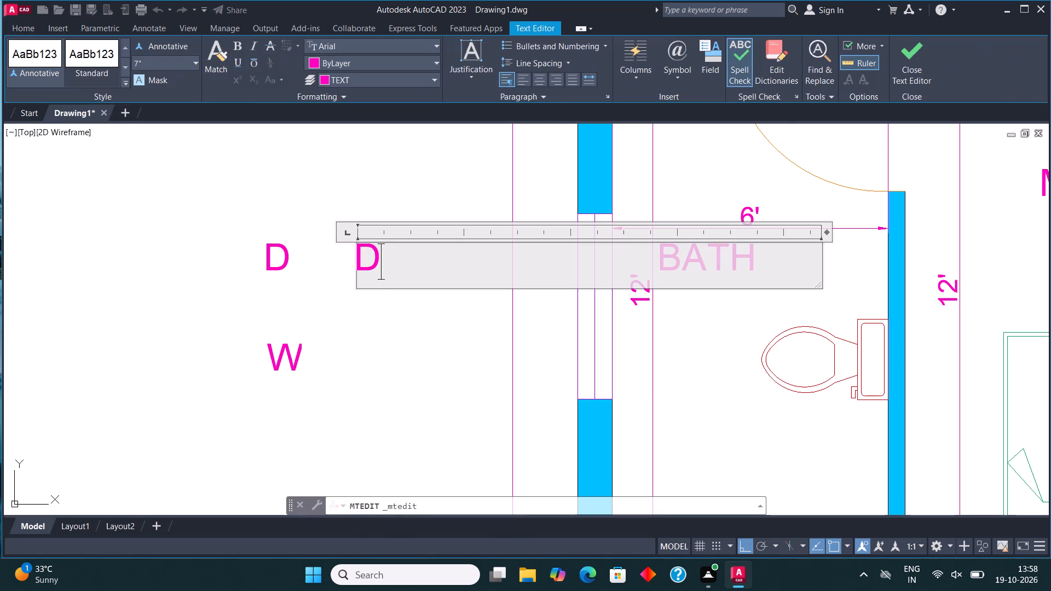
key(BackSpace)
key(v)
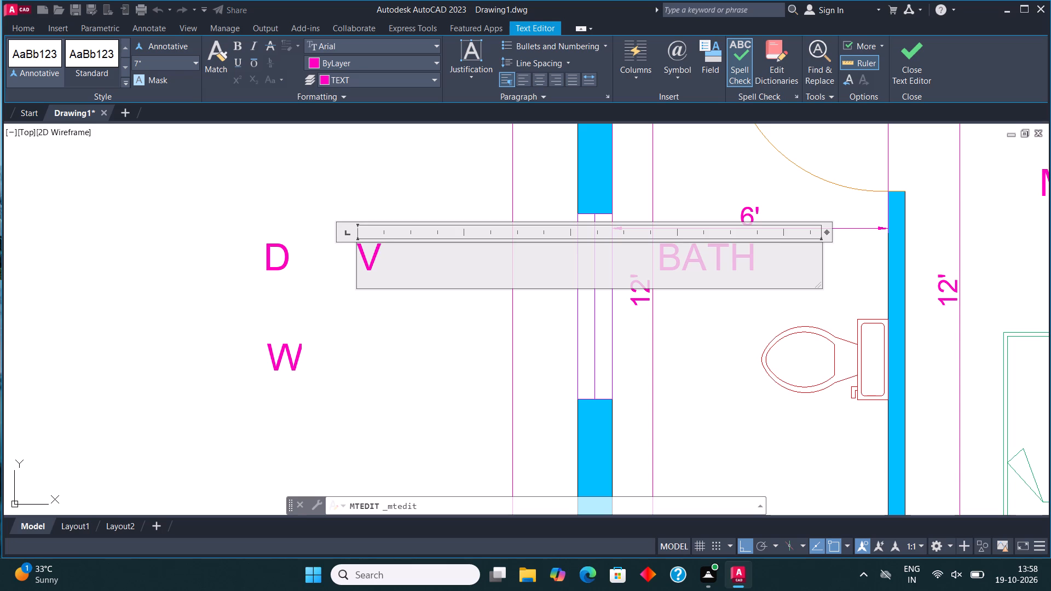
click(893, 54)
click(917, 49)
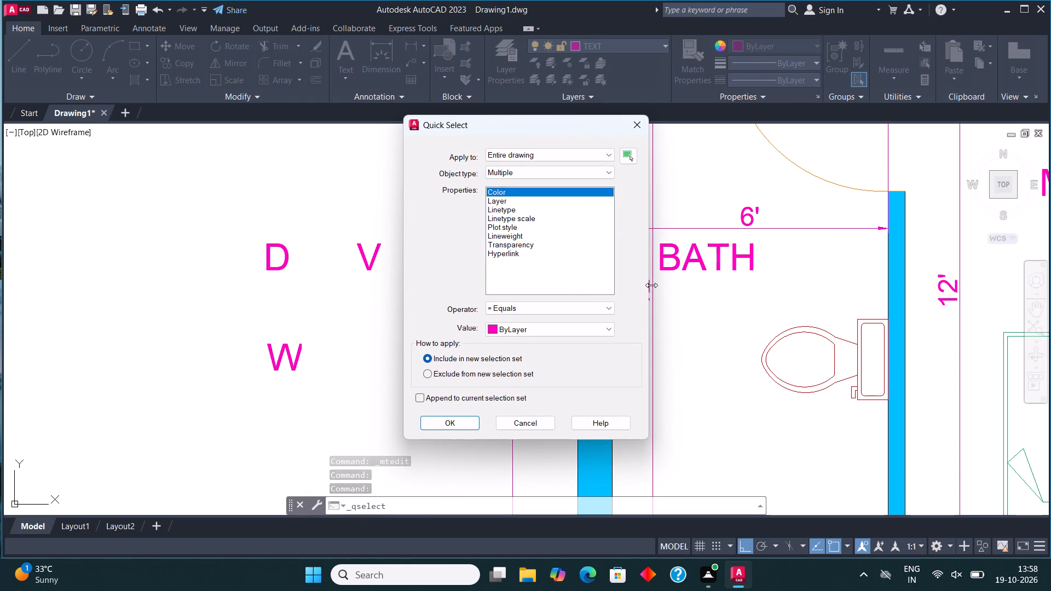
click(637, 120)
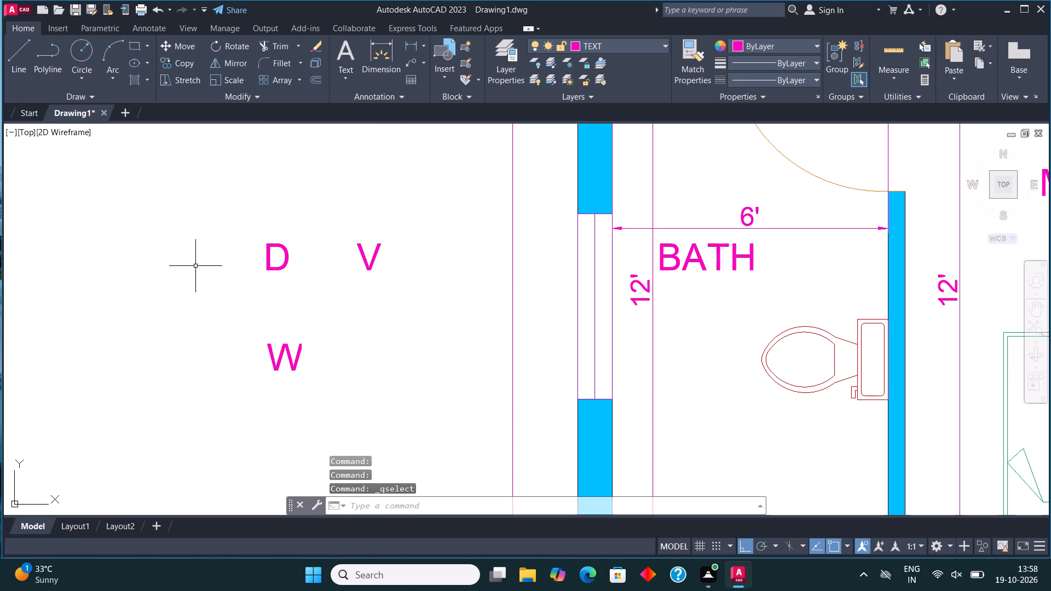
With ortho off, copy the outside D label to the master bath door, both bedroom doors and the kids bedroom's bath door.
drag(308, 274, 304, 268)
click(242, 228)
click(193, 65)
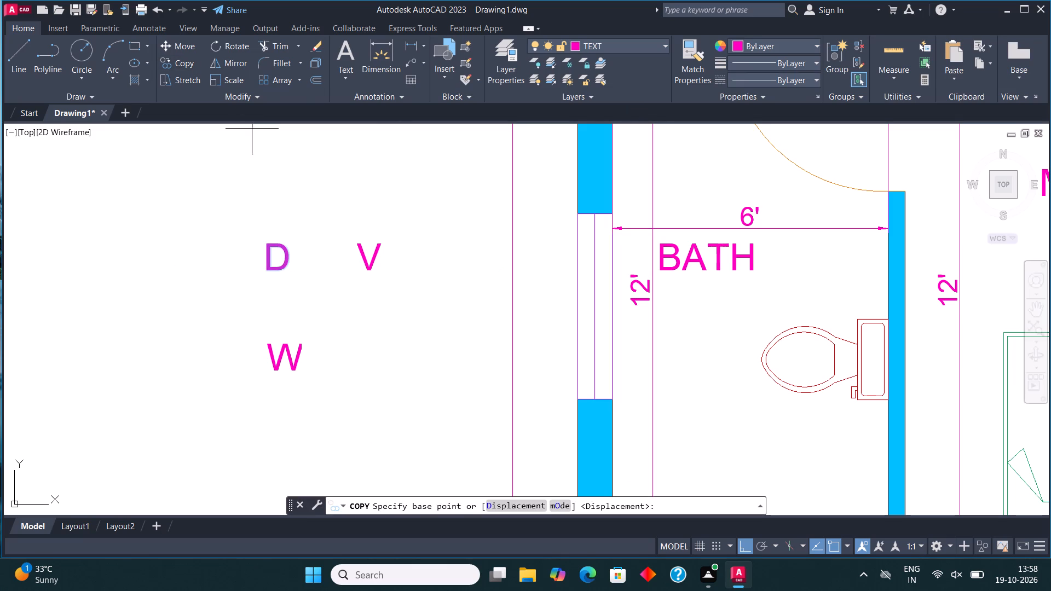
click(270, 259)
scroll(235, 327, down, 3)
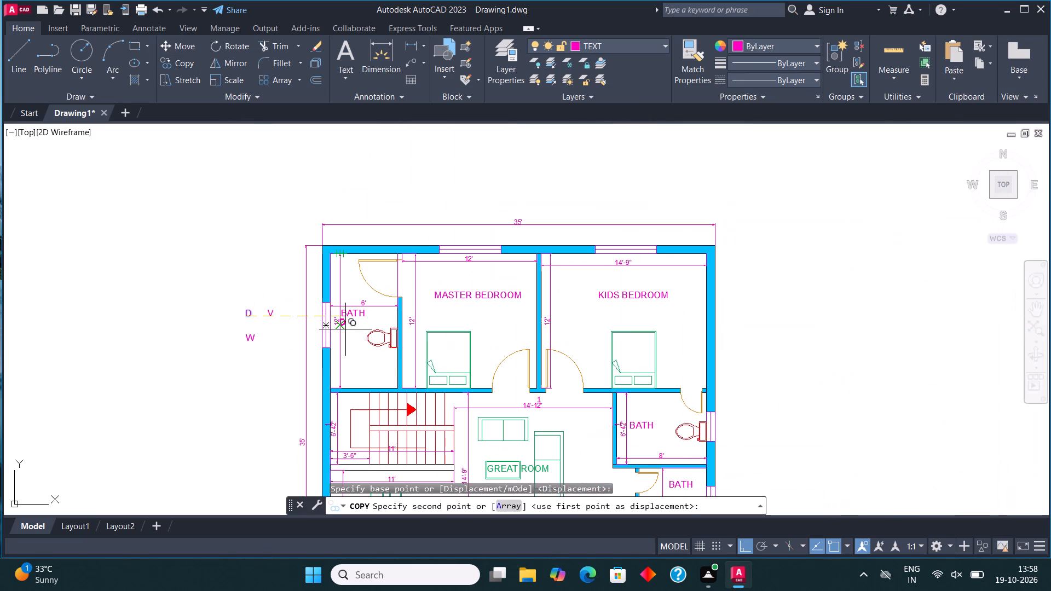
key(F8)
scroll(394, 282, up, 3)
click(362, 269)
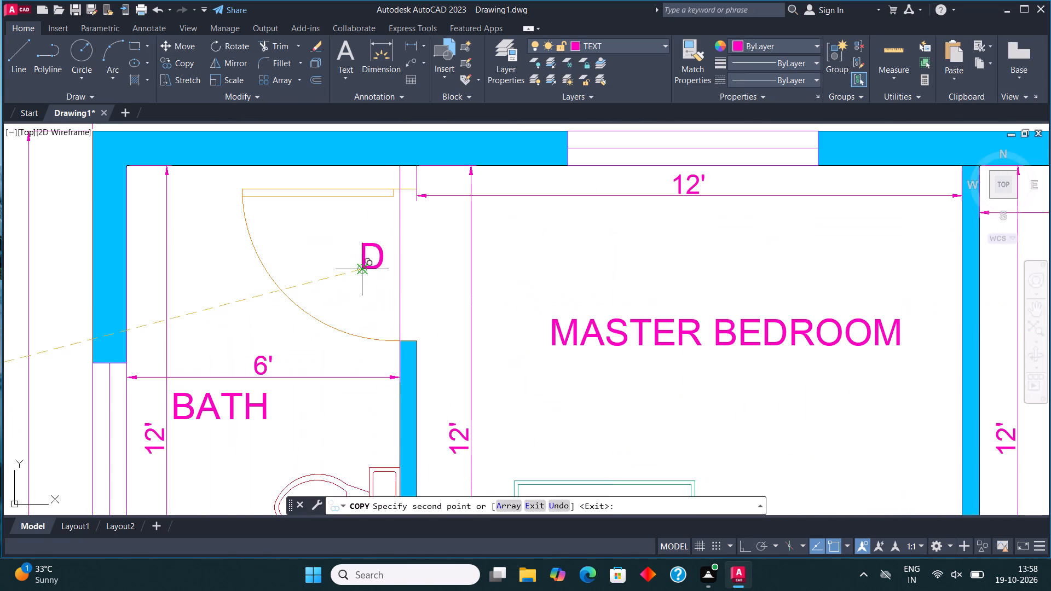
scroll(365, 262, down, 3)
scroll(500, 367, up, 3)
click(440, 399)
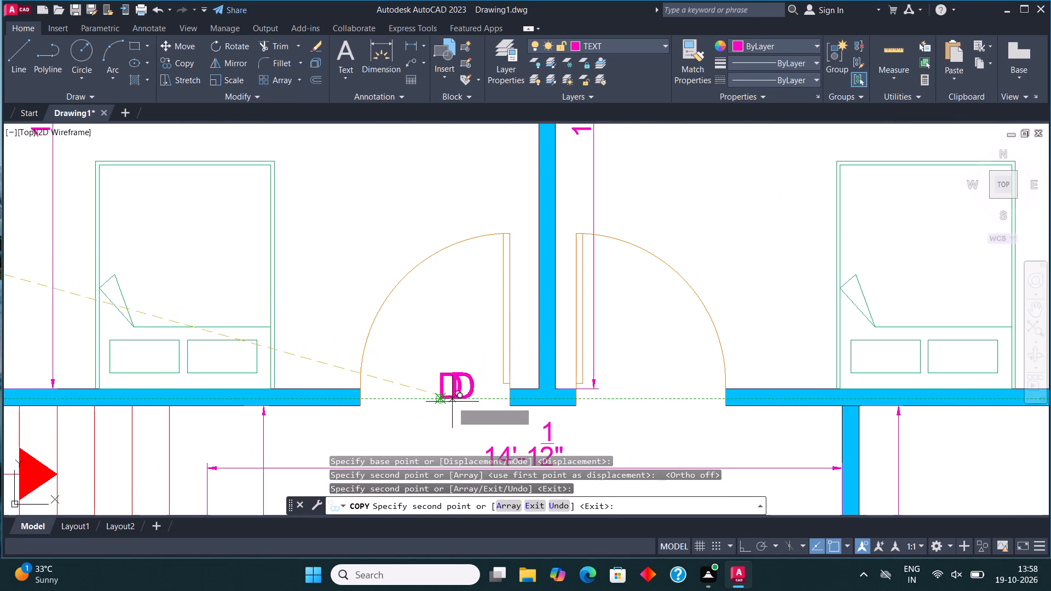
click(646, 406)
scroll(498, 322, down, 3)
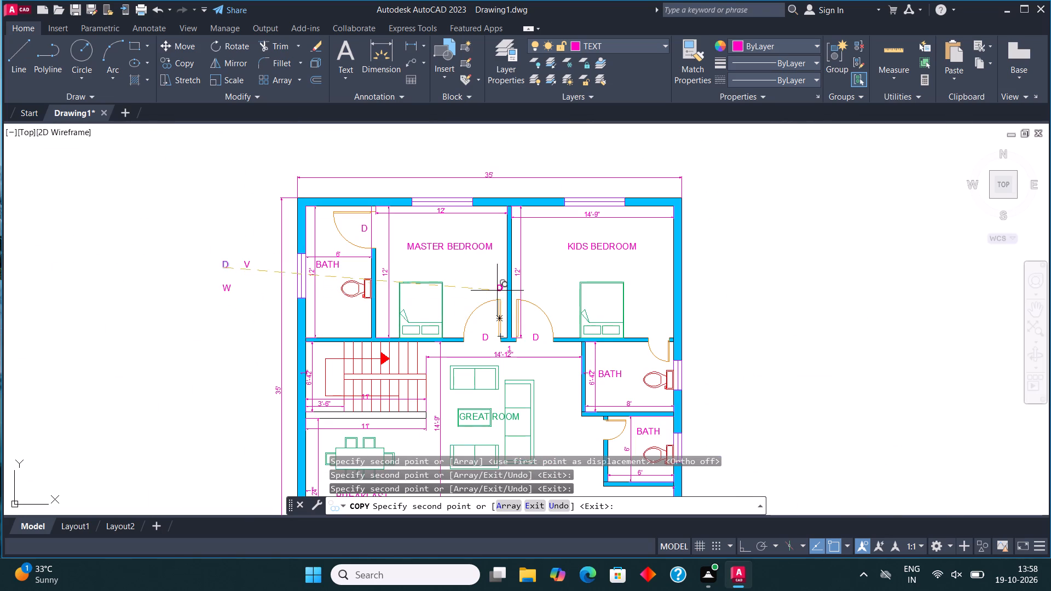
scroll(680, 357, up, 4)
click(519, 283)
scroll(611, 219, down, 2)
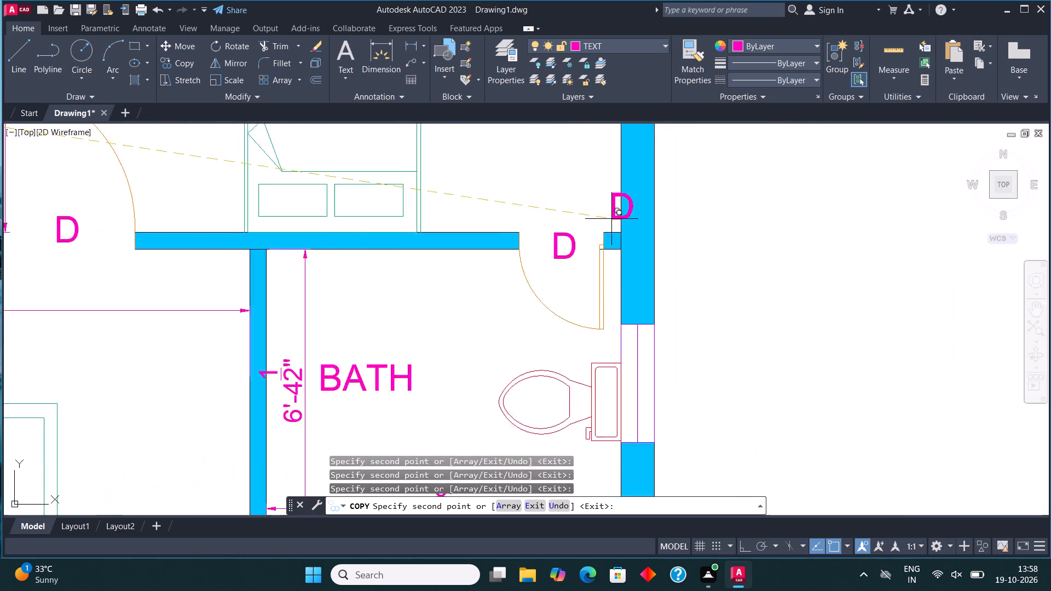
Copy the D label to the store door and the main entrance door, and finish the copying.
scroll(613, 296, down, 2)
scroll(492, 274, down, 1)
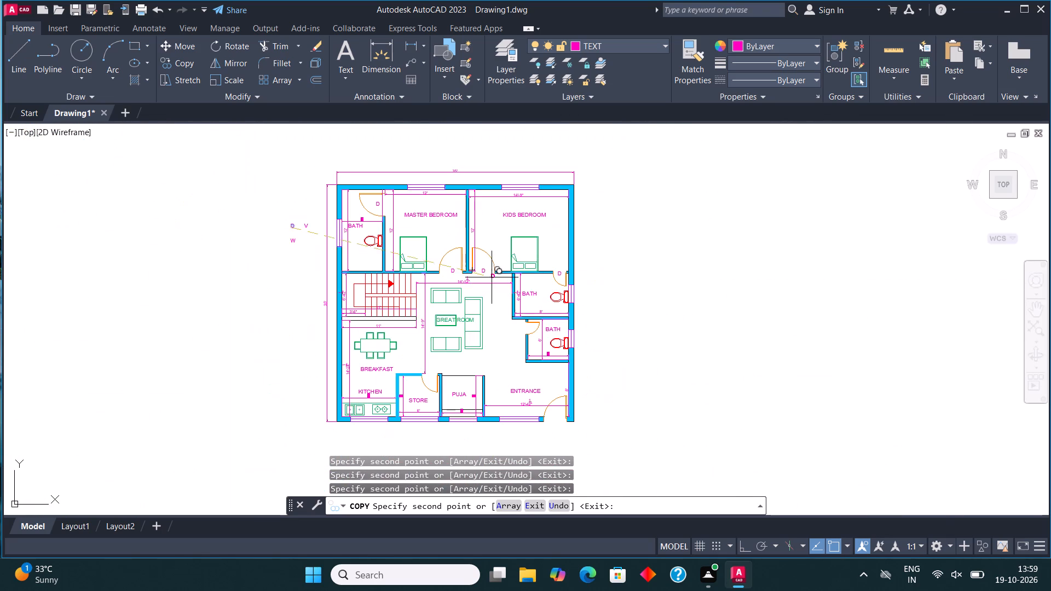
scroll(432, 393, up, 5)
click(377, 248)
scroll(380, 251, down, 3)
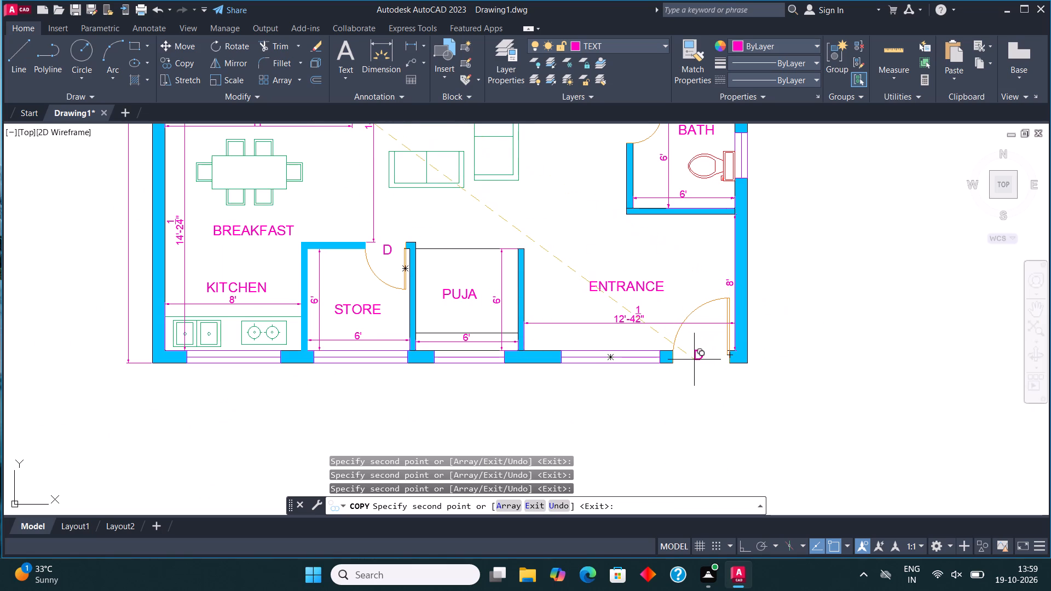
click(694, 360)
scroll(637, 352, down, 1)
middle_drag(597, 284, 588, 352)
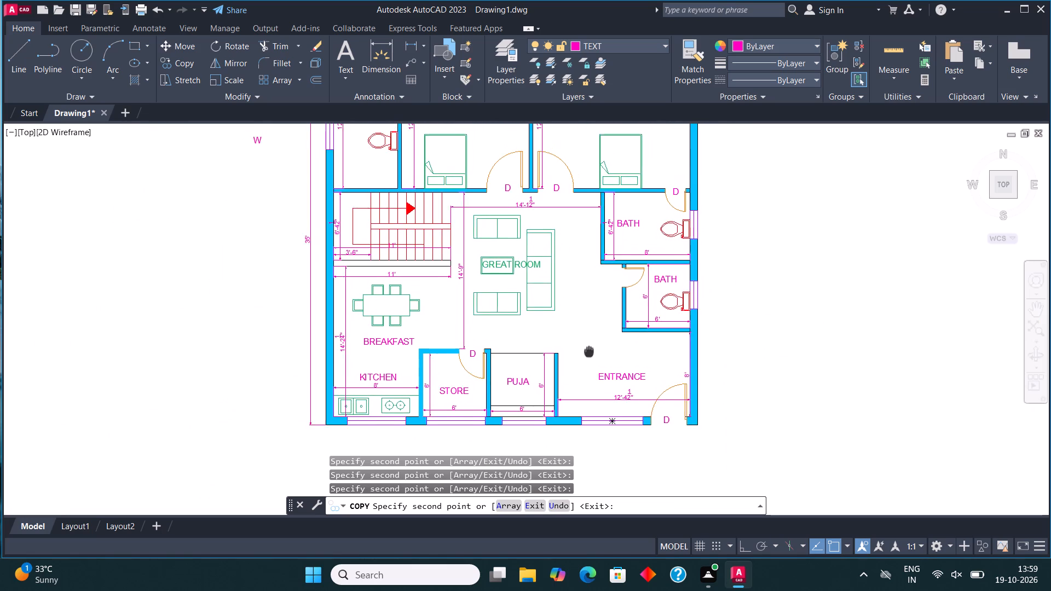
middle_drag(588, 352, 539, 459)
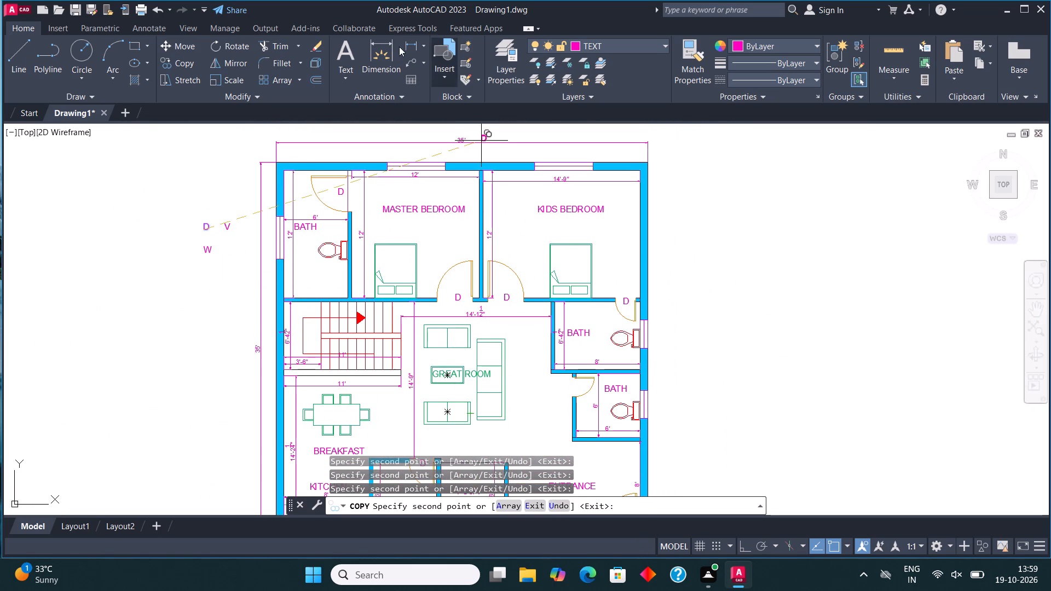
key(Escape)
Copy the outside W label above the master bedroom and kids bedroom windows in the top outer wall.
scroll(190, 224, up, 3)
click(238, 309)
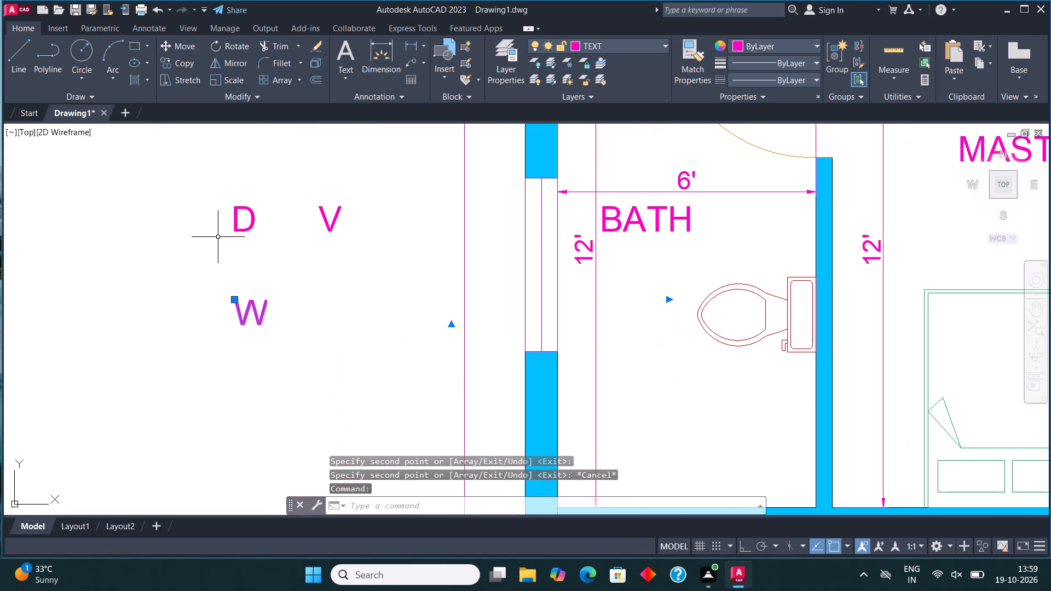
click(183, 63)
click(250, 328)
scroll(275, 384, down, 3)
scroll(477, 278, up, 2)
click(473, 284)
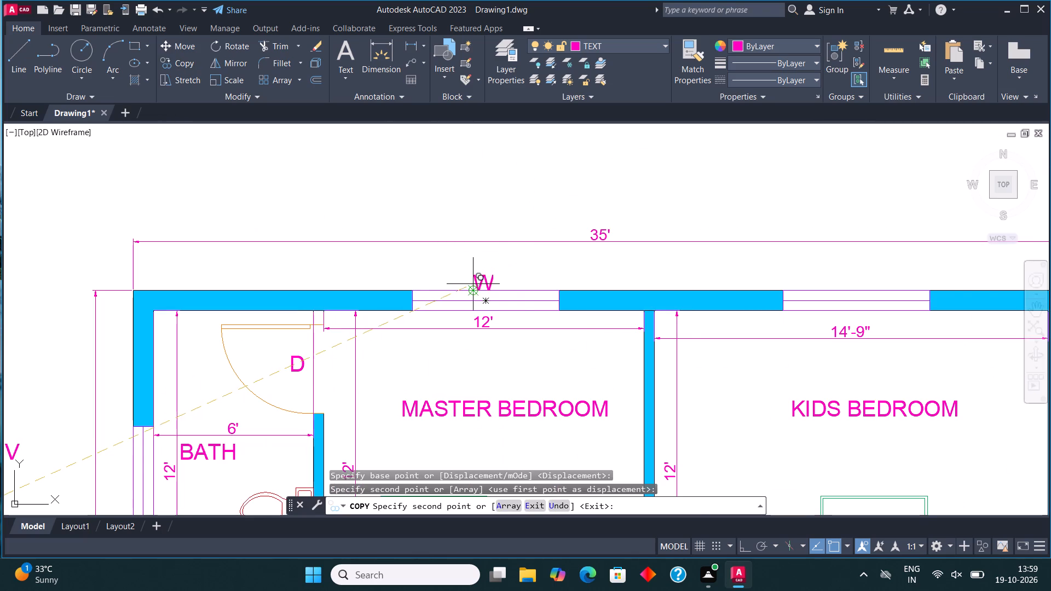
scroll(864, 280, up, 3)
click(819, 315)
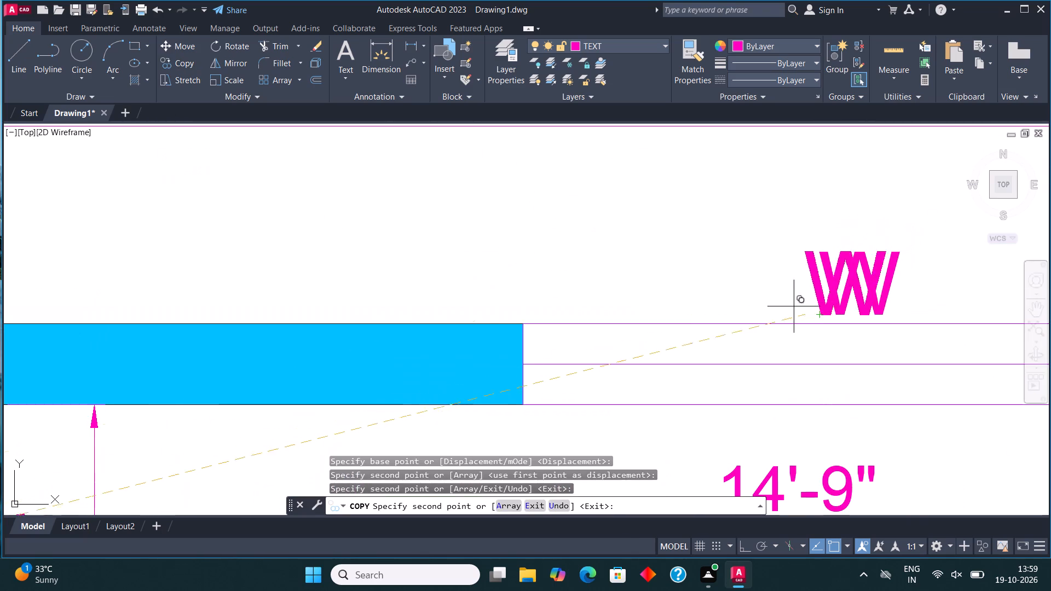
Copy the W label below the kitchen, store, entrance and puja windows, outside the bottom outer wall.
scroll(673, 254, down, 7)
middle_drag(502, 387, 505, 368)
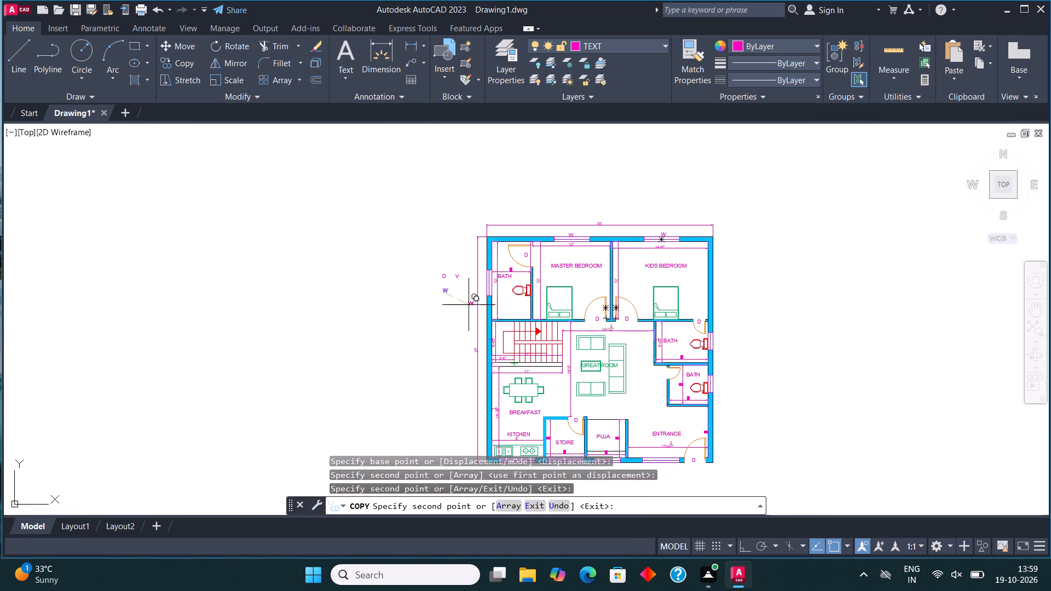
scroll(469, 289, up, 5)
scroll(469, 289, down, 4)
middle_drag(557, 376, 553, 293)
scroll(559, 358, up, 1)
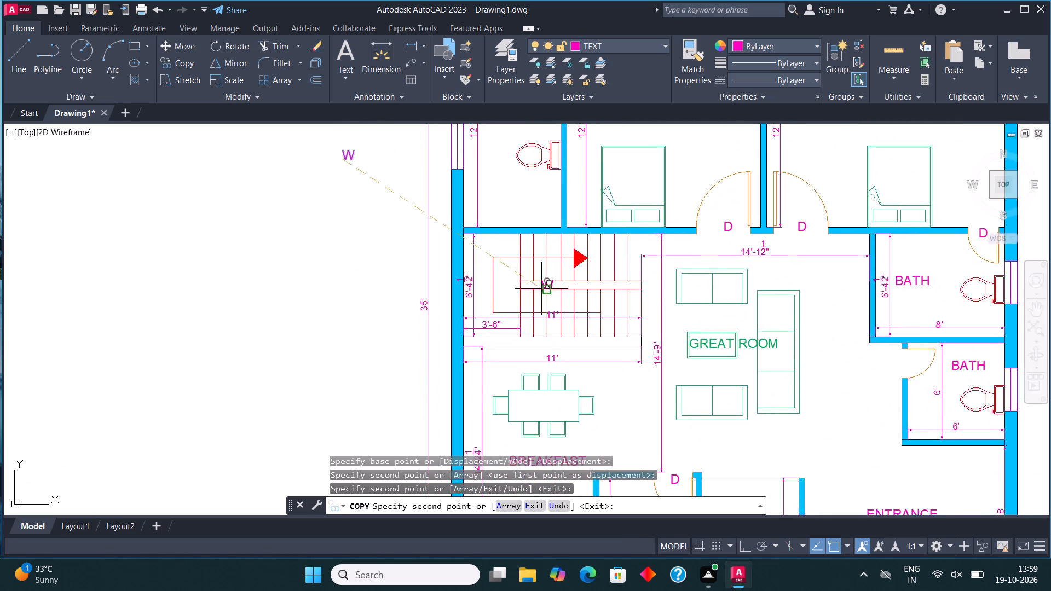
scroll(541, 289, down, 1)
middle_drag(695, 300, 688, 257)
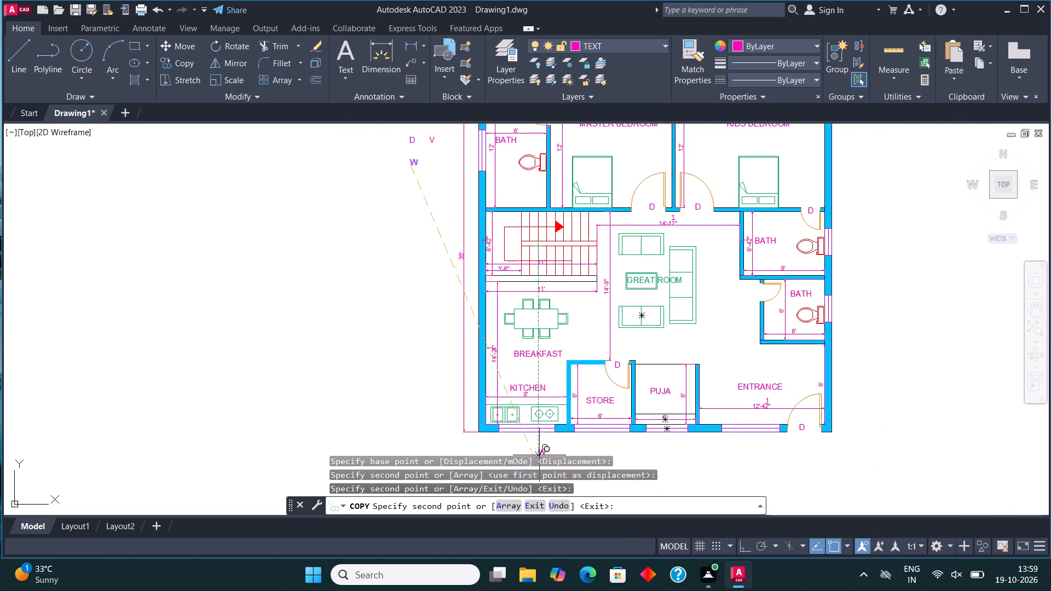
scroll(538, 454, up, 4)
click(428, 363)
scroll(427, 390, down, 3)
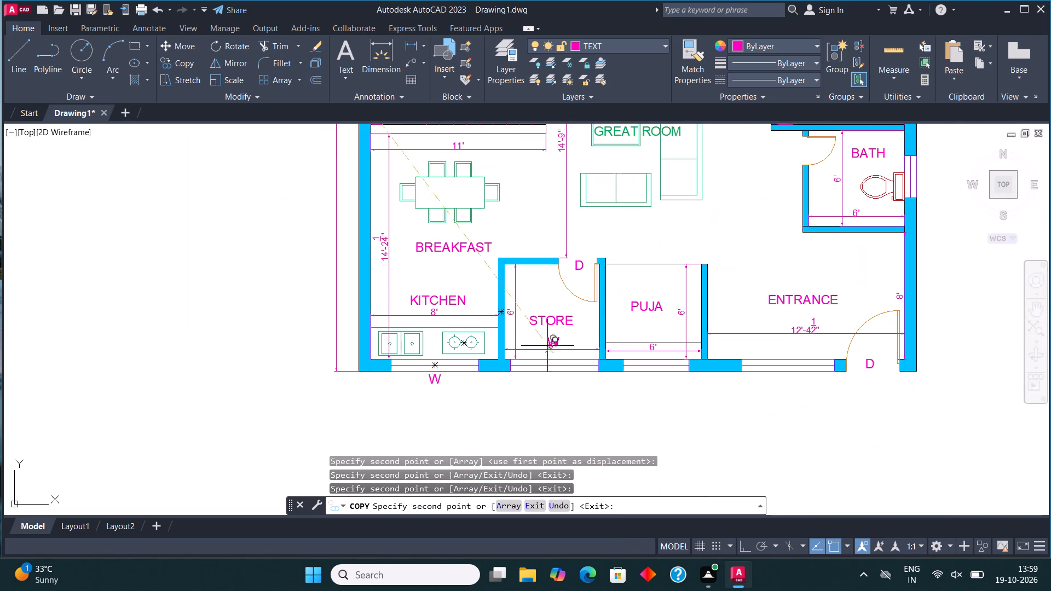
scroll(593, 382, up, 1)
scroll(544, 391, up, 2)
click(467, 377)
scroll(470, 379, down, 3)
click(708, 385)
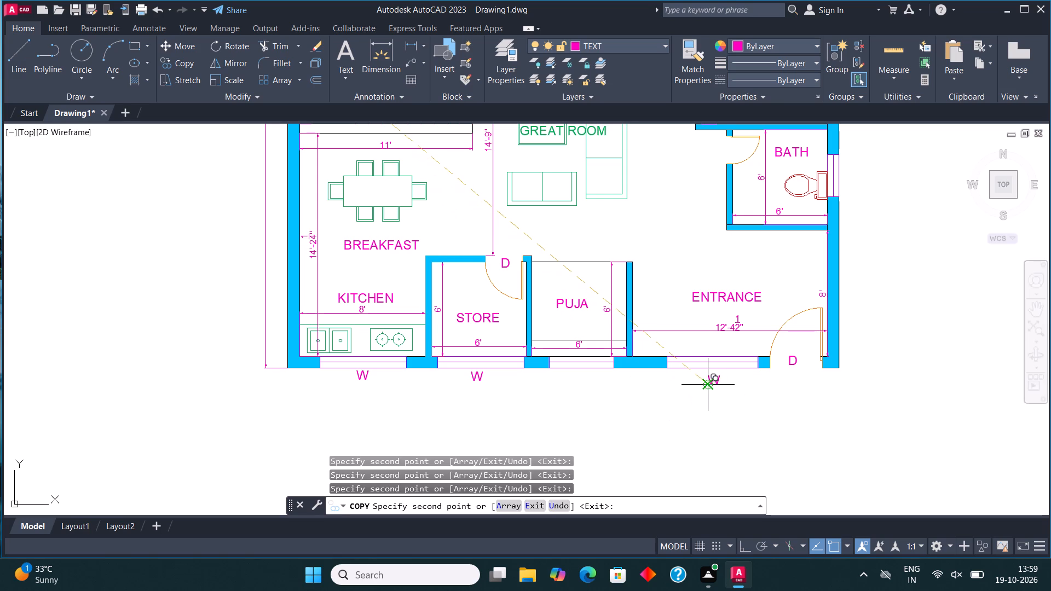
click(570, 381)
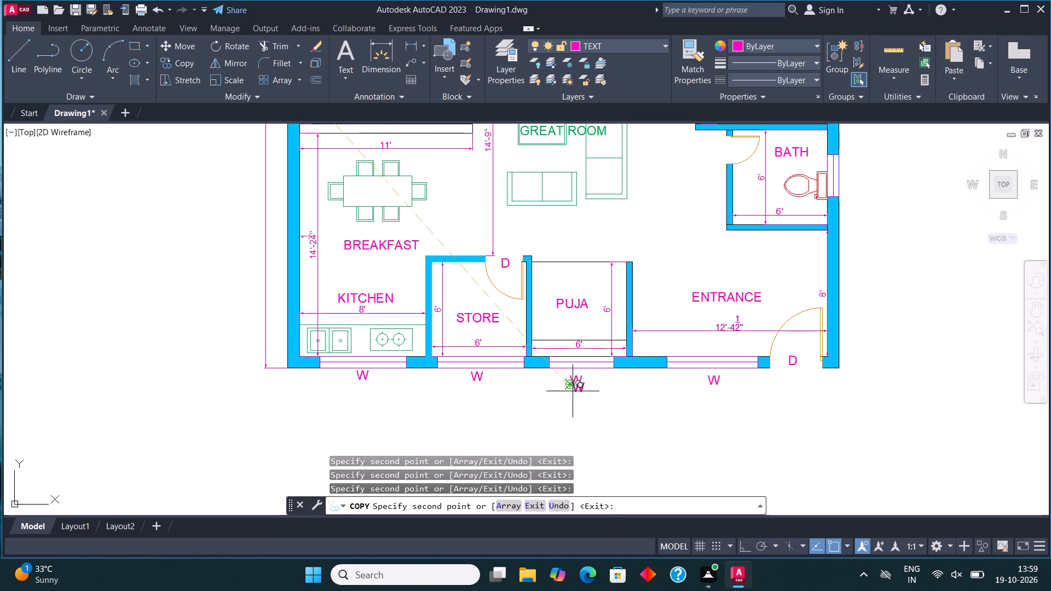
scroll(597, 457, down, 2)
scroll(464, 273, up, 3)
key(Escape)
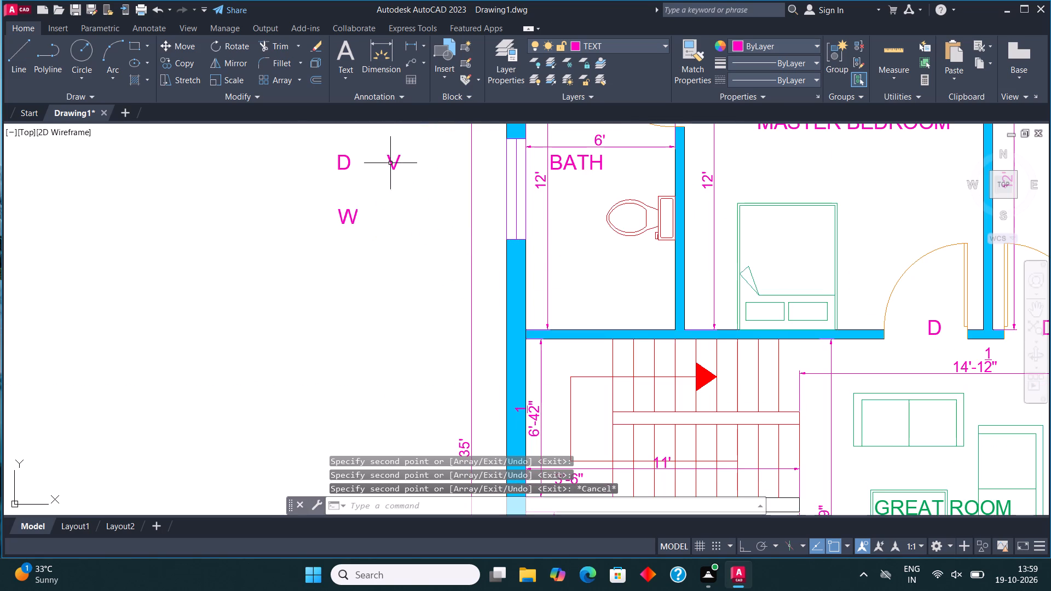
Copy the outside V label to the outer side of the ventilators of all three baths.
click(398, 164)
click(172, 63)
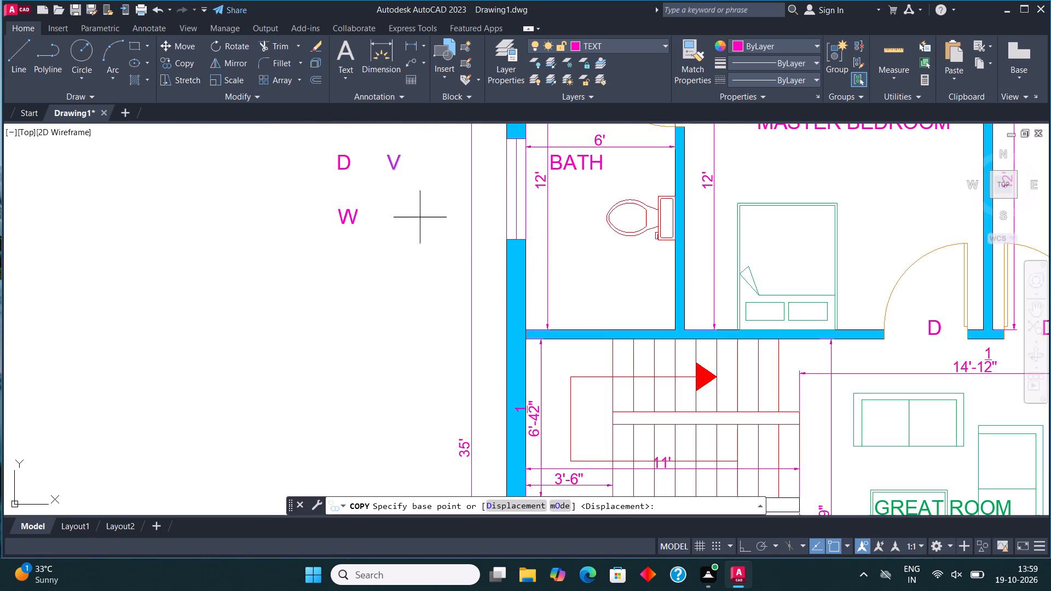
click(395, 159)
scroll(413, 332, down, 2)
scroll(448, 276, up, 3)
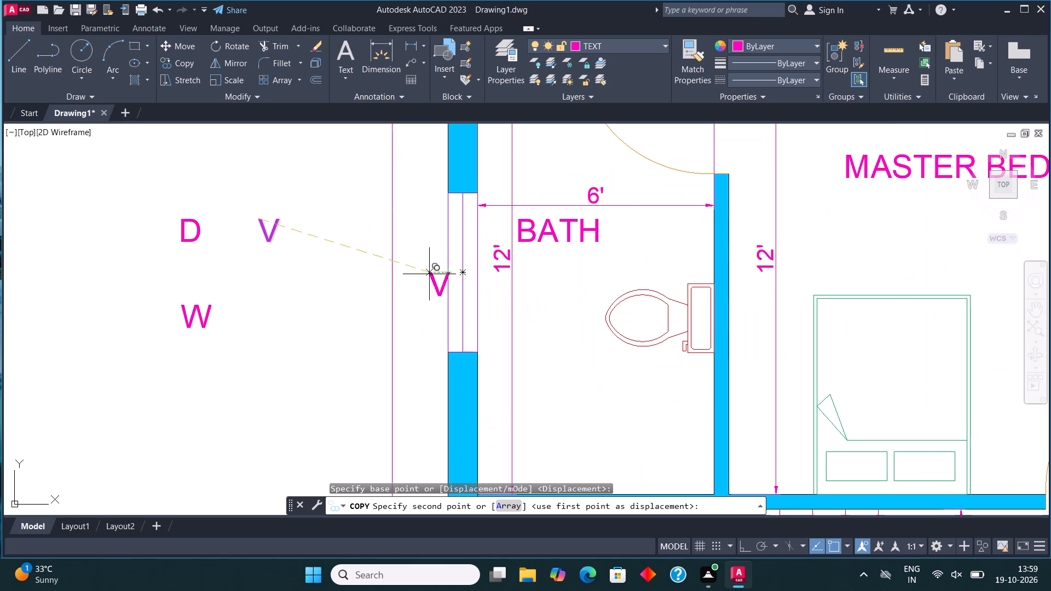
click(416, 258)
scroll(437, 362, down, 3)
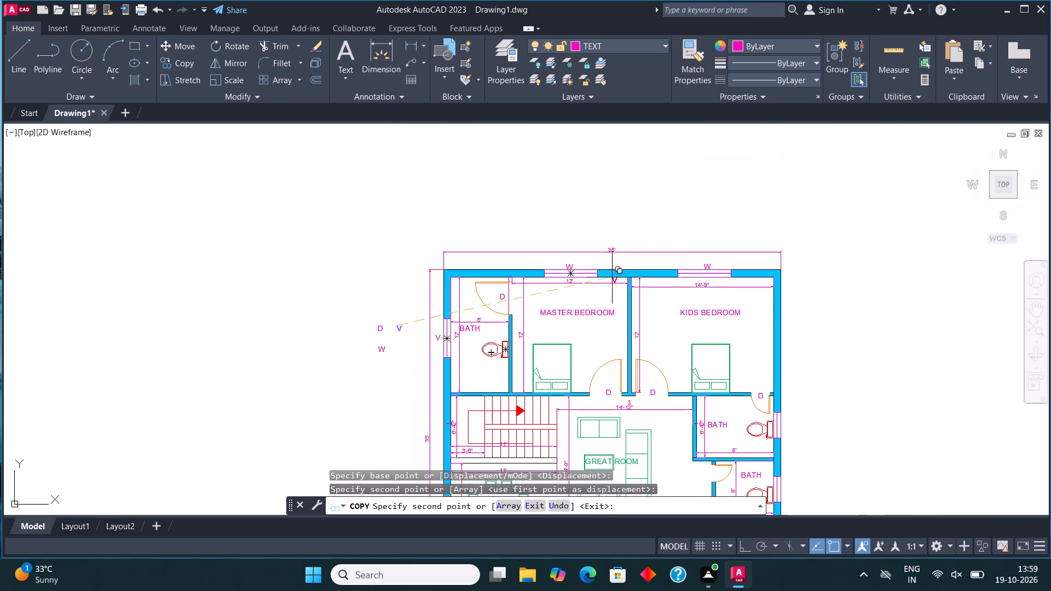
middle_drag(748, 364, 646, 188)
scroll(686, 253, up, 4)
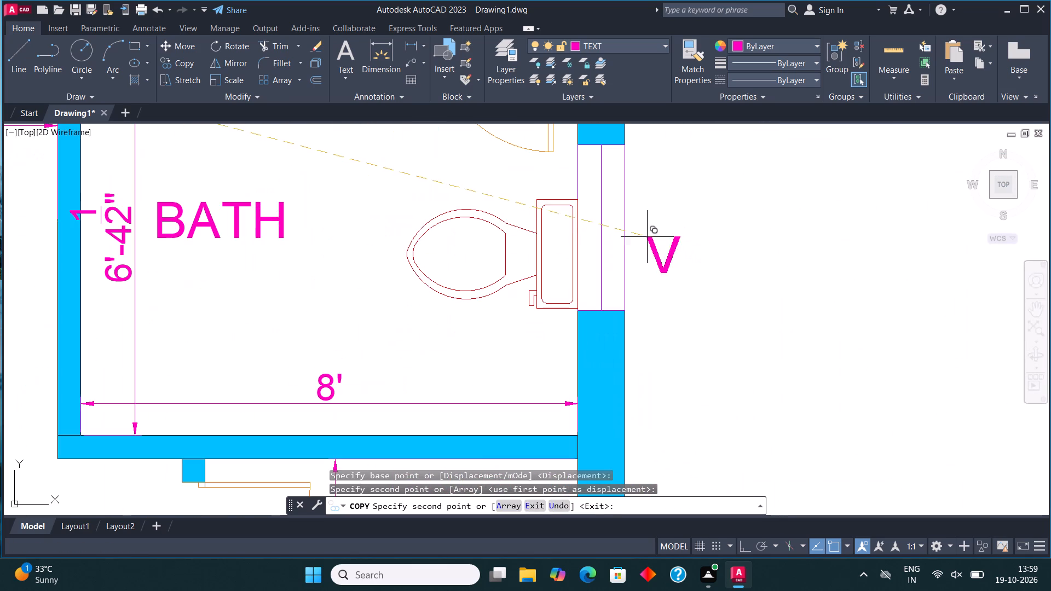
click(640, 210)
scroll(640, 218, down, 2)
scroll(636, 332, up, 2)
scroll(642, 385, down, 2)
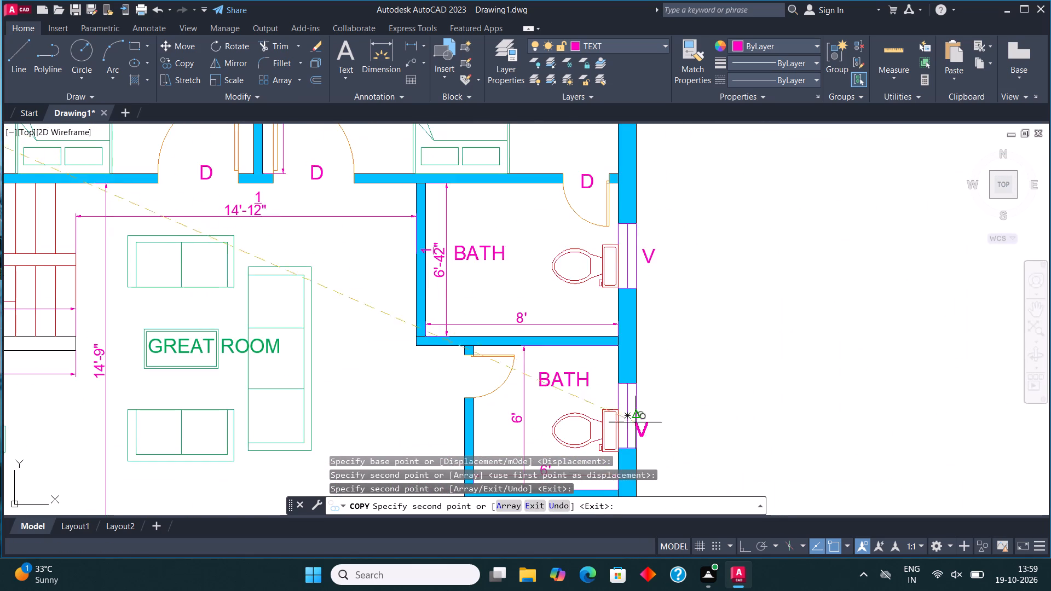
scroll(635, 423, up, 2)
click(647, 404)
scroll(648, 341, down, 3)
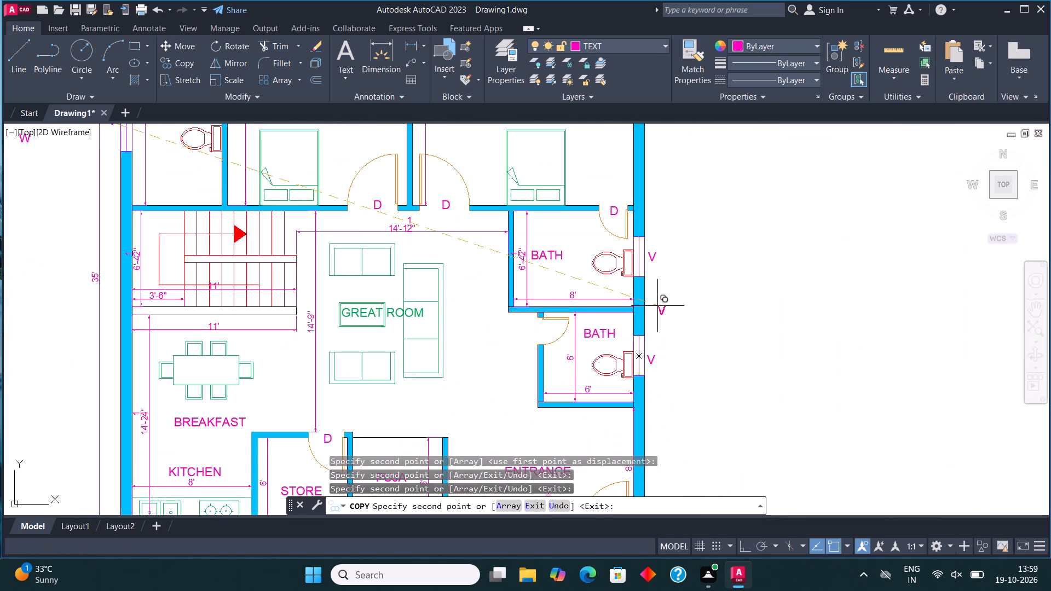
key(Escape)
Move the V label beside the 6' by 6' bath's ventilator slightly down, against the outer wall's face.
scroll(658, 303, down, 1)
scroll(660, 352, up, 4)
click(615, 304)
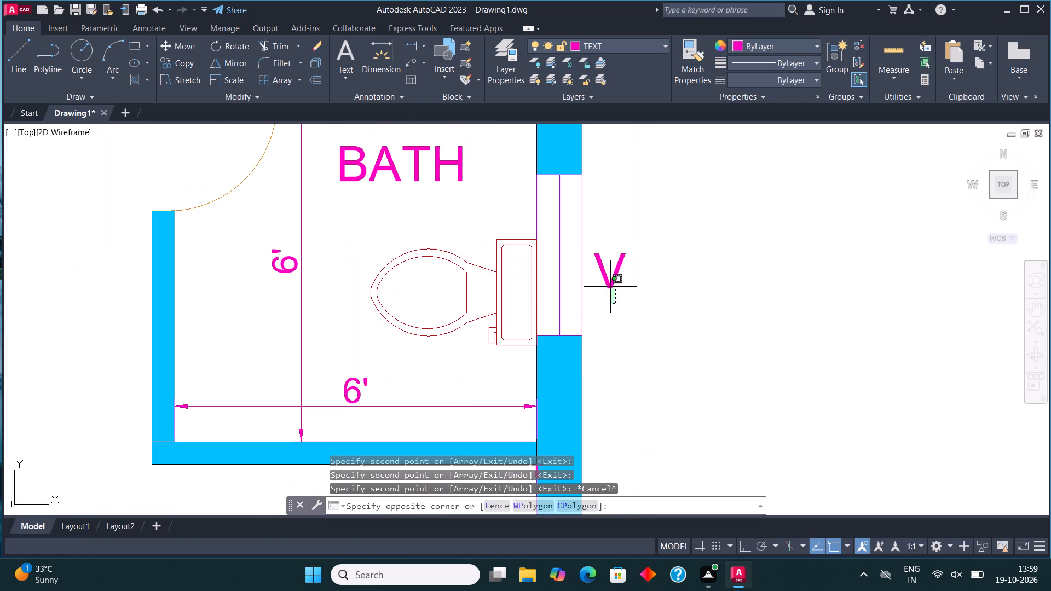
click(595, 244)
click(177, 47)
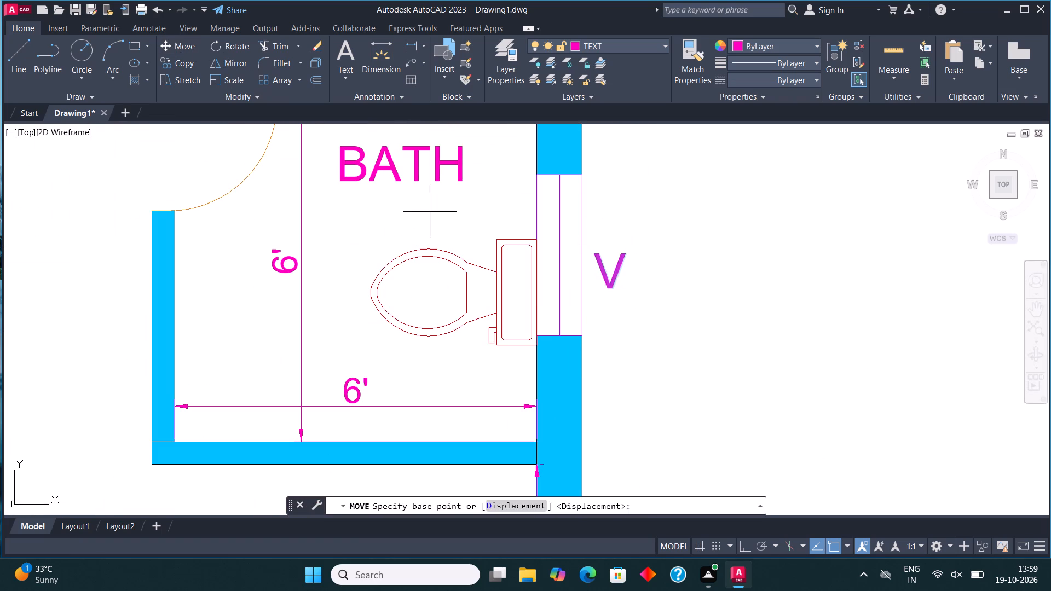
click(607, 275)
click(621, 274)
Move the V label beside the 6' by 6' bath's ventilator slightly outward, leaving a gap from the outer wall's face.
click(599, 289)
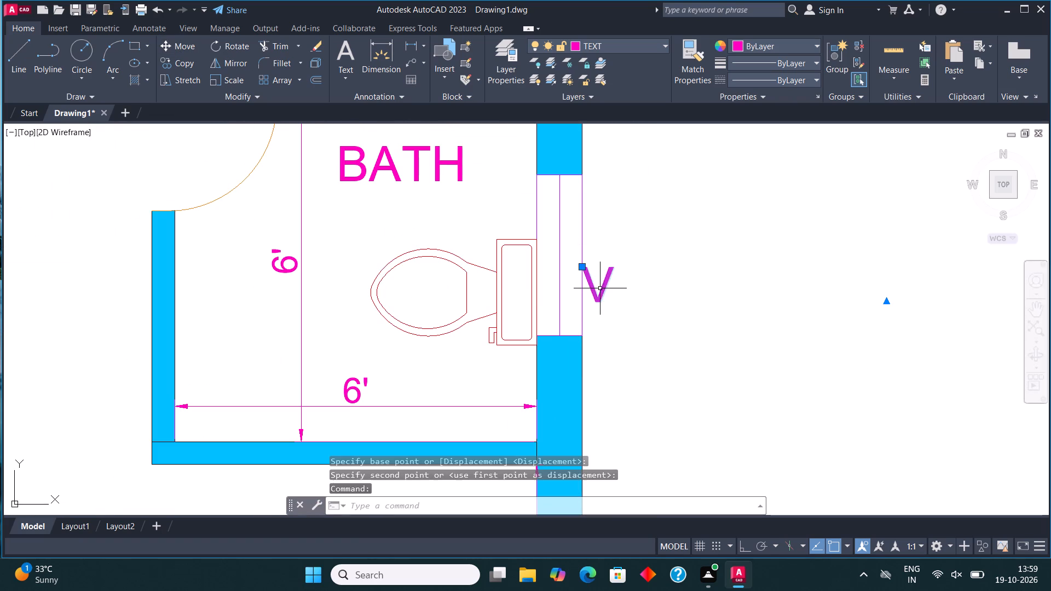
click(174, 45)
scroll(620, 291, up, 1)
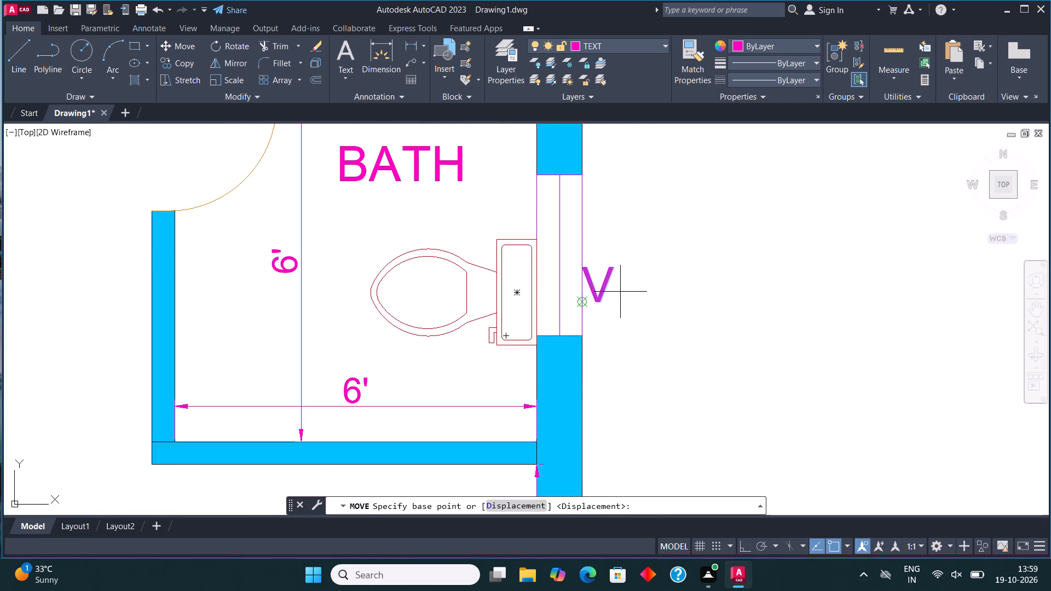
scroll(620, 291, up, 1)
click(581, 281)
click(623, 234)
Solid-hatch the 11' wall between the staircase and the breakfast area on the WALL layer.
scroll(604, 283, down, 4)
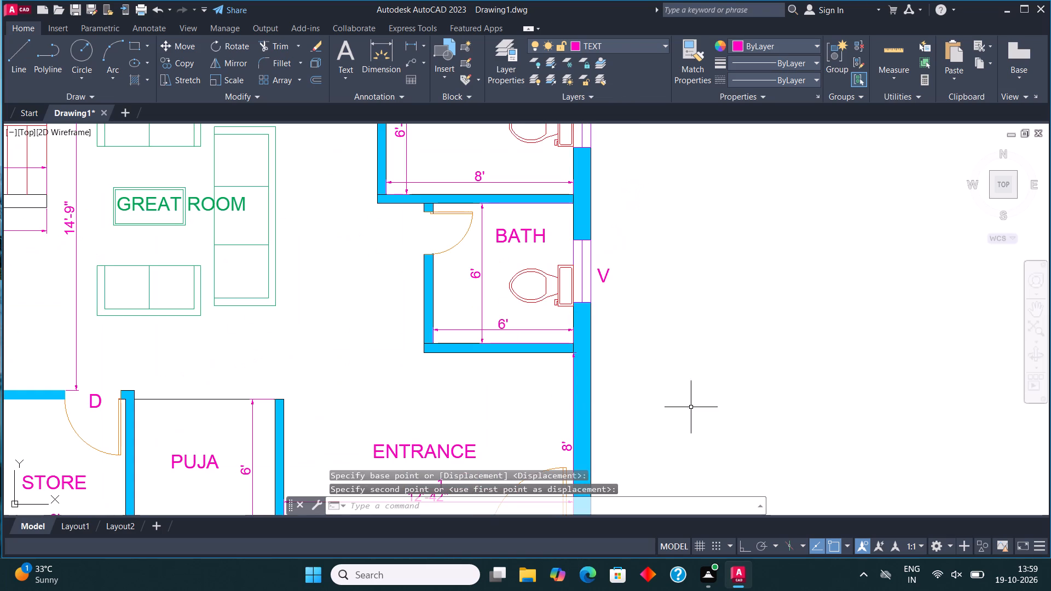
scroll(607, 317, down, 2)
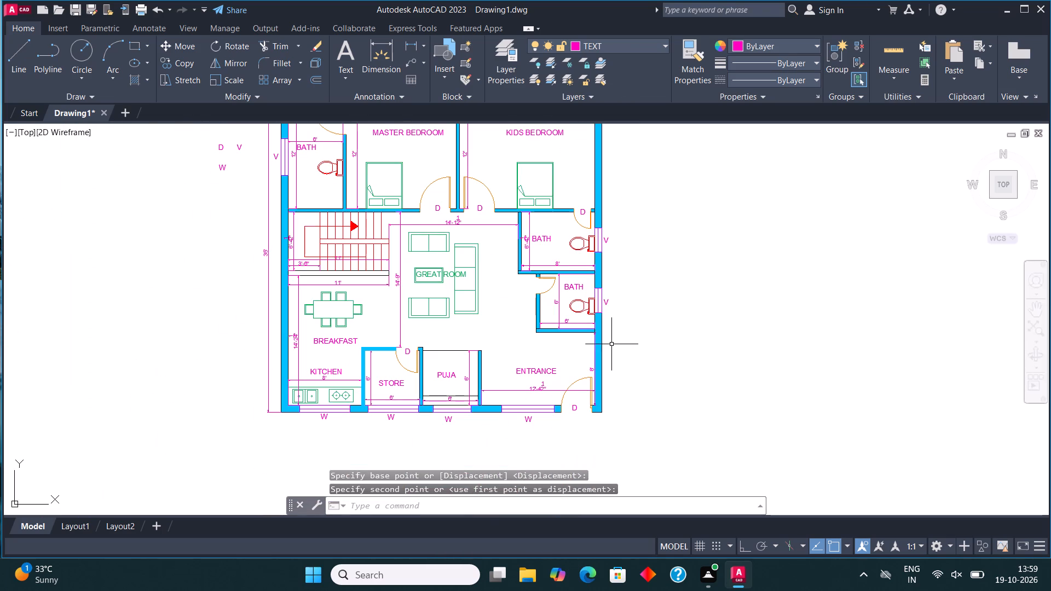
scroll(537, 303, up, 3)
middle_click(537, 302)
scroll(540, 309, down, 3)
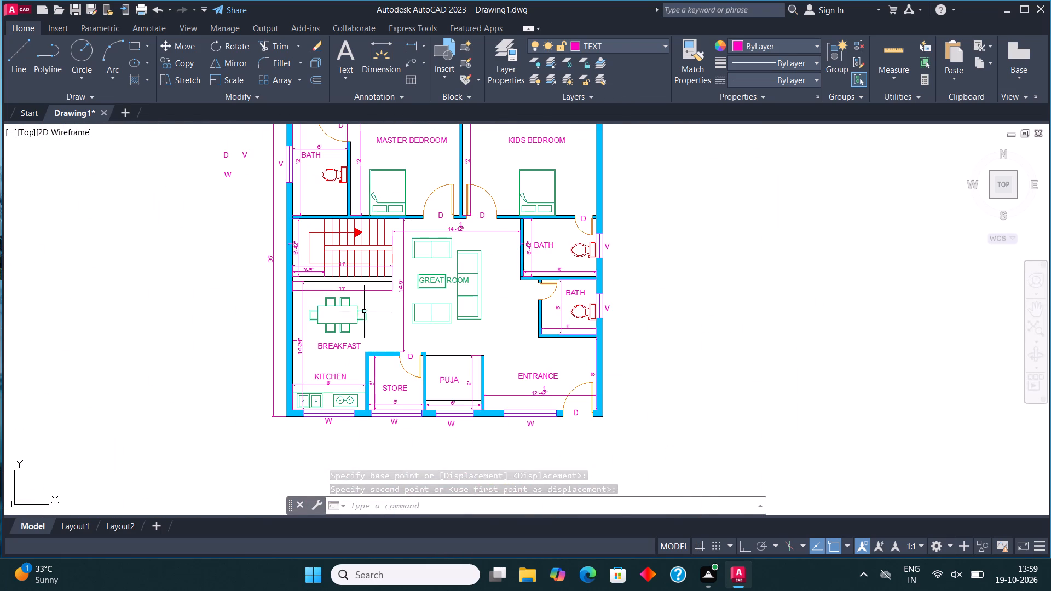
scroll(362, 256, up, 3)
middle_drag(362, 256, 605, 265)
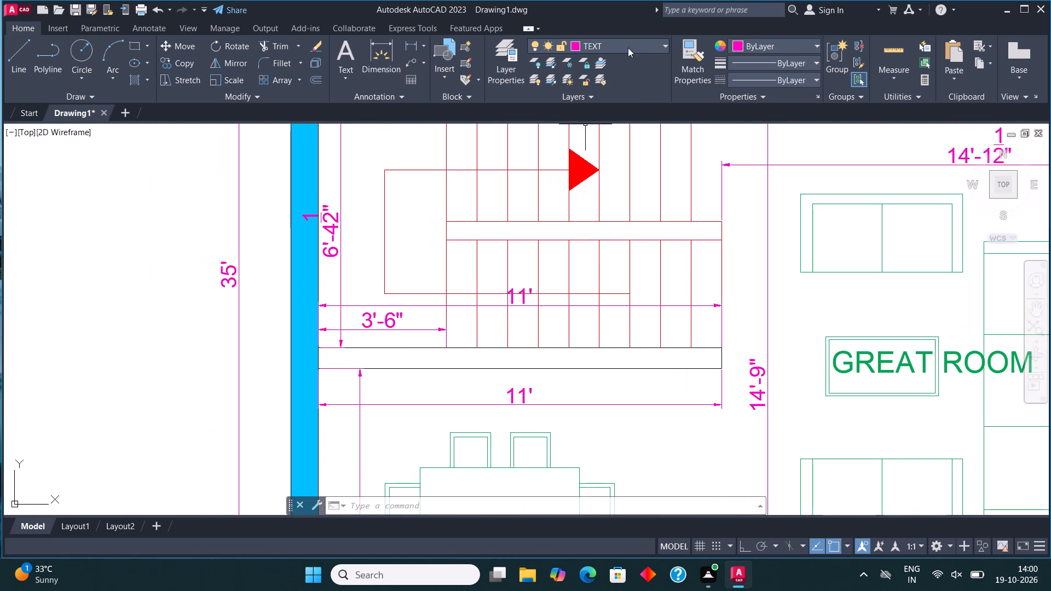
click(632, 43)
click(607, 159)
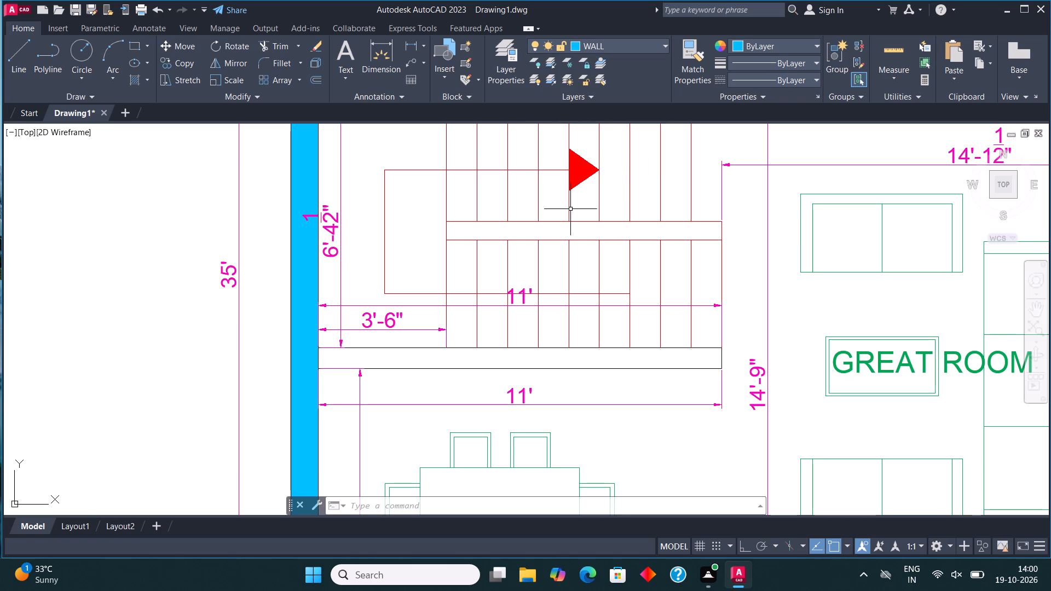
key(h)
key(Return)
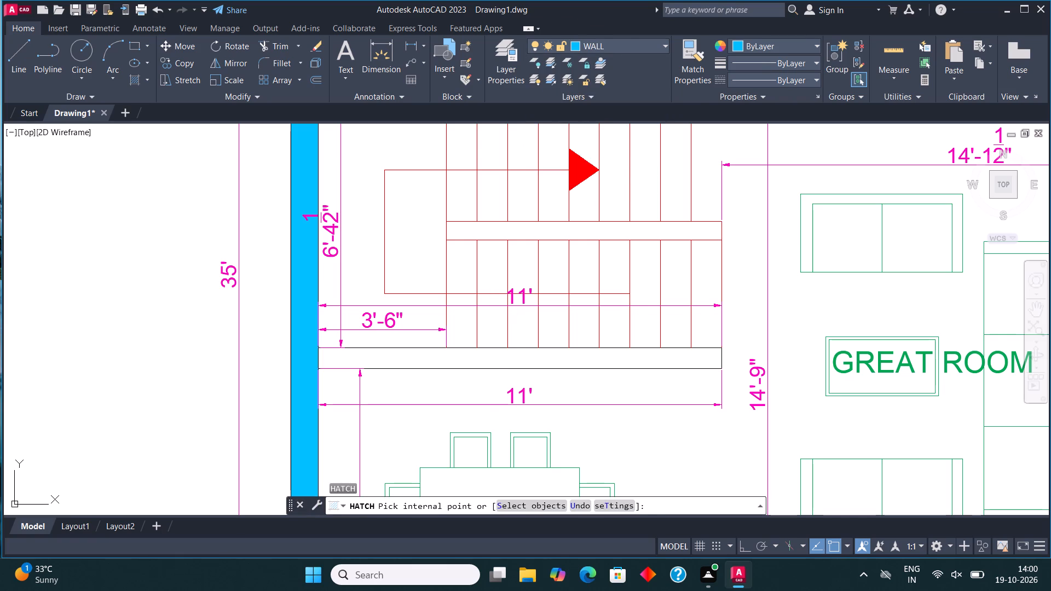
click(492, 363)
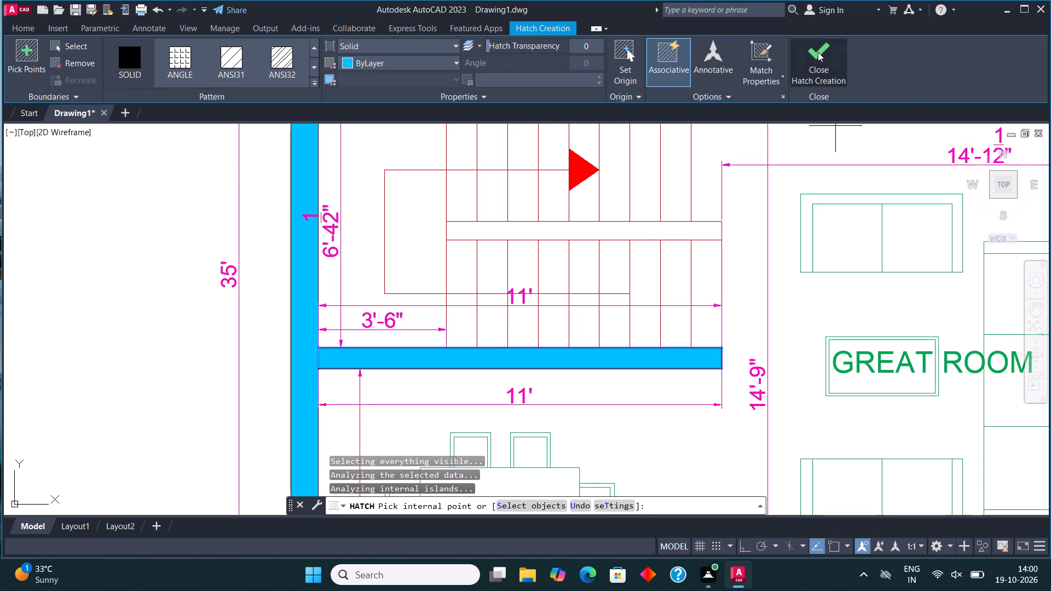
click(818, 52)
Delete the three spare D, V and W labels lying outside the plan beside the master bedroom's bath.
scroll(499, 317, down, 1)
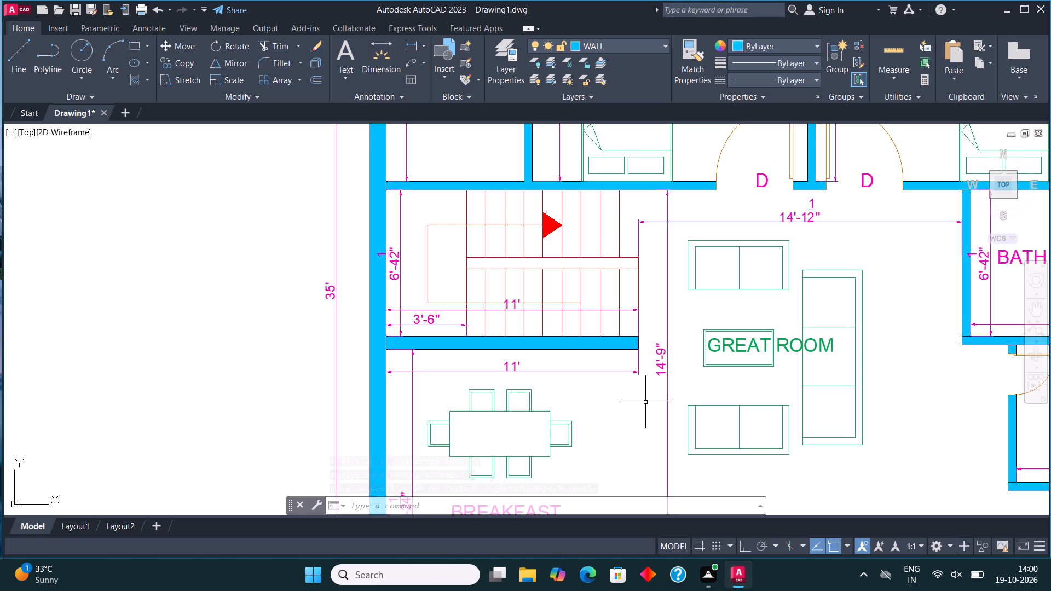
scroll(507, 316, down, 2)
middle_drag(615, 343, 585, 339)
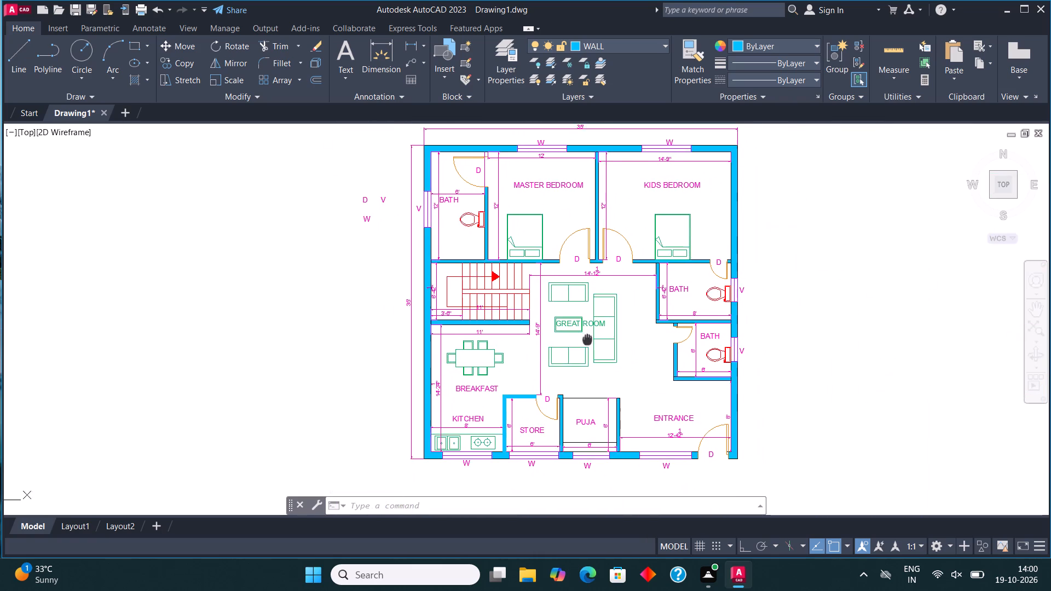
middle_drag(585, 339, 558, 346)
click(366, 248)
click(294, 174)
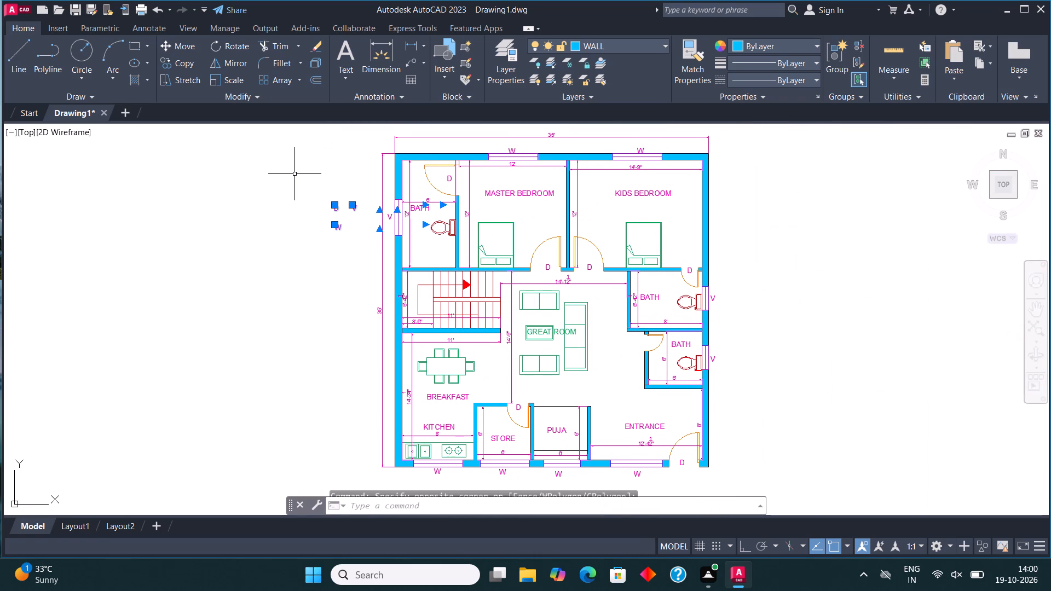
key(Delete)
Add the multiline text "GROUND FLOOR PLAN" below the plan's bottom outer wall on the TEXT layer.
scroll(473, 380, down, 2)
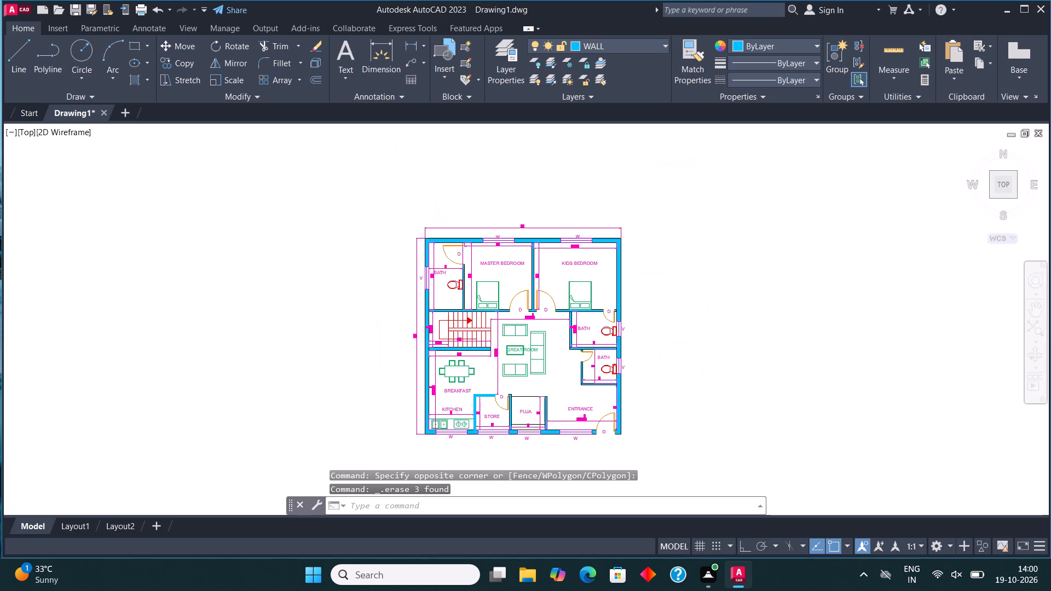
middle_drag(466, 375, 446, 362)
scroll(446, 362, up, 1)
scroll(518, 424, up, 1)
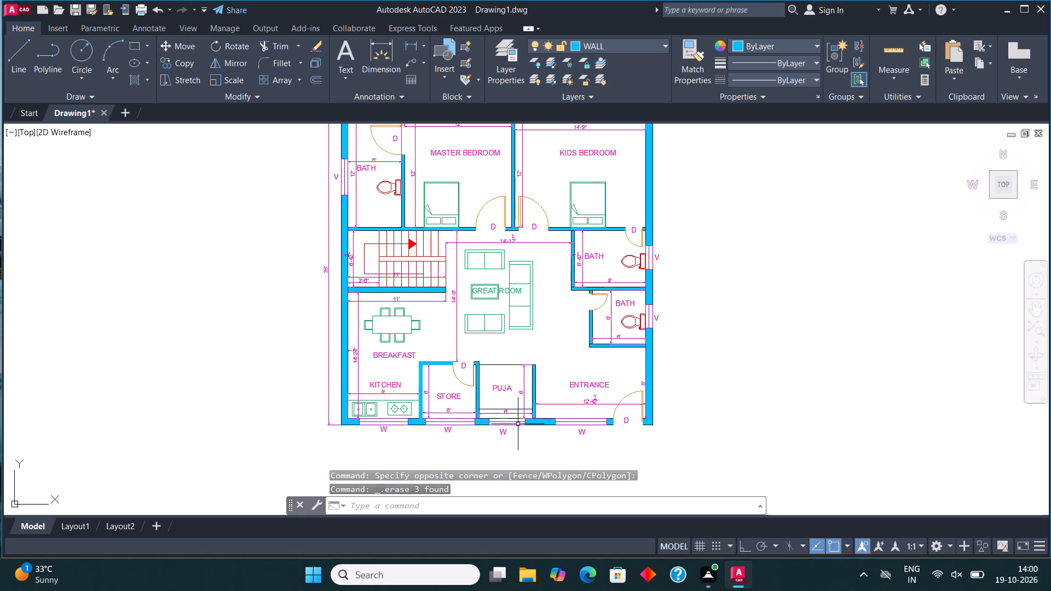
middle_drag(518, 424, 499, 335)
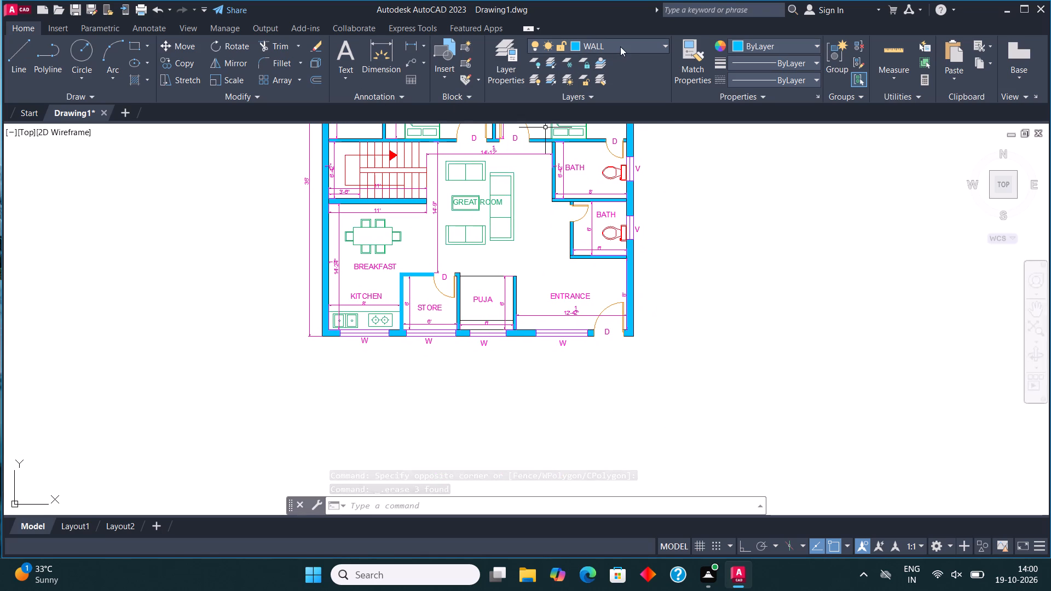
click(620, 47)
click(609, 146)
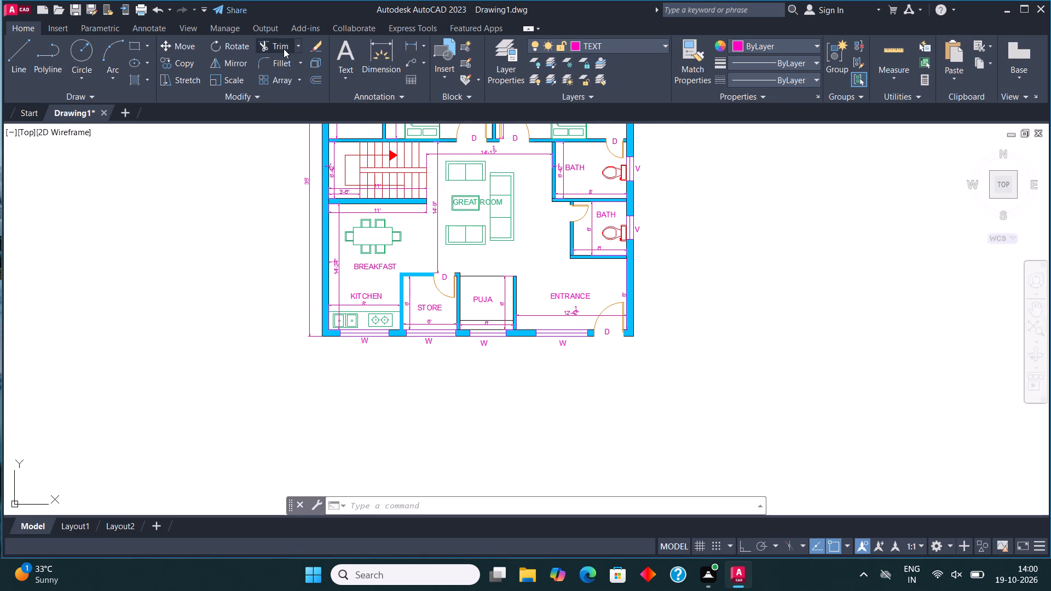
click(347, 53)
scroll(415, 391, up, 2)
click(337, 410)
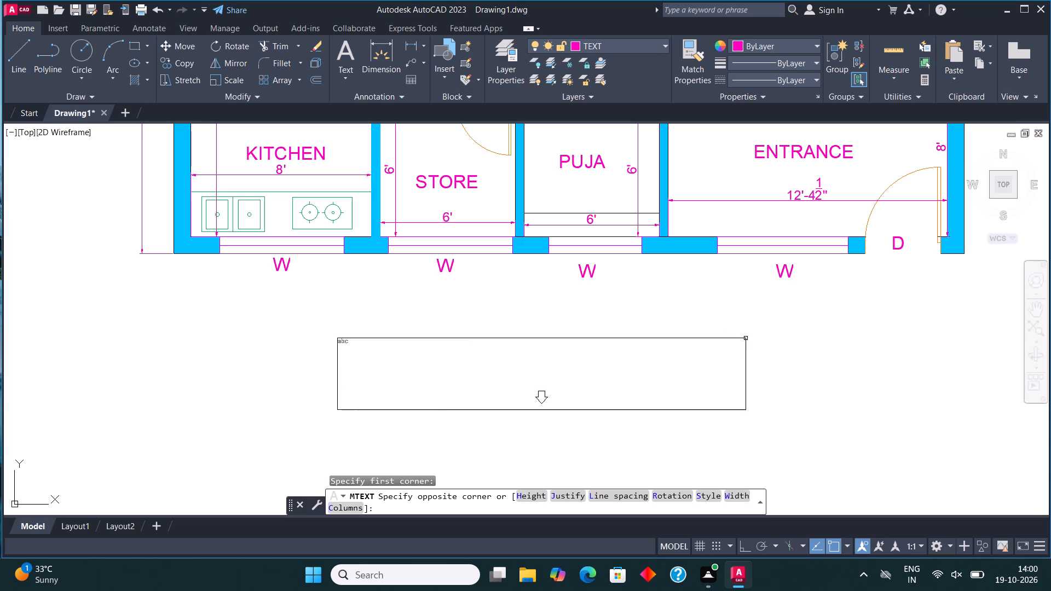
click(811, 355)
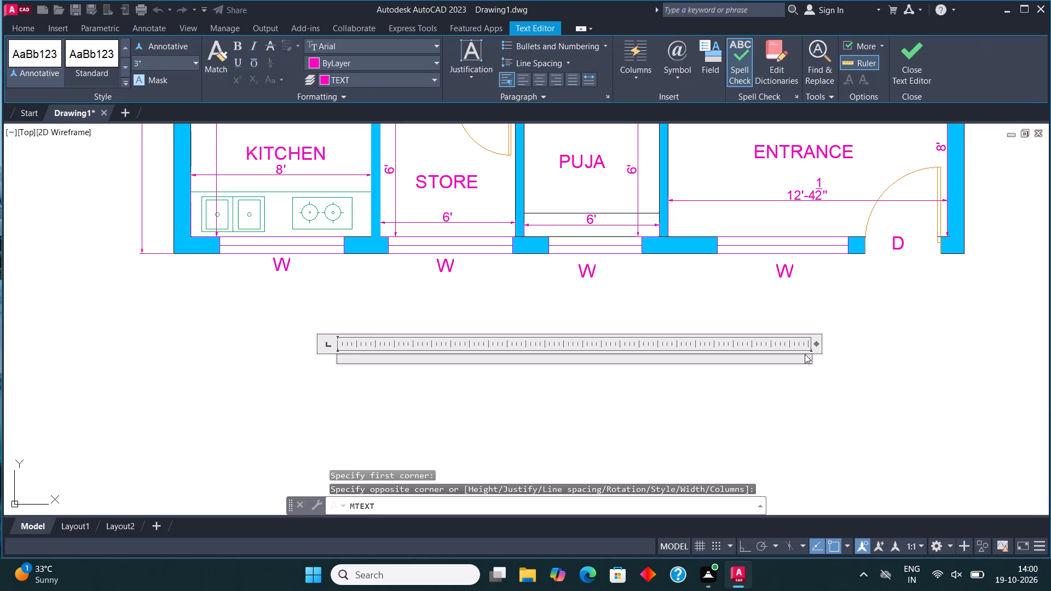
text(GROUND FLOOR PLAN)
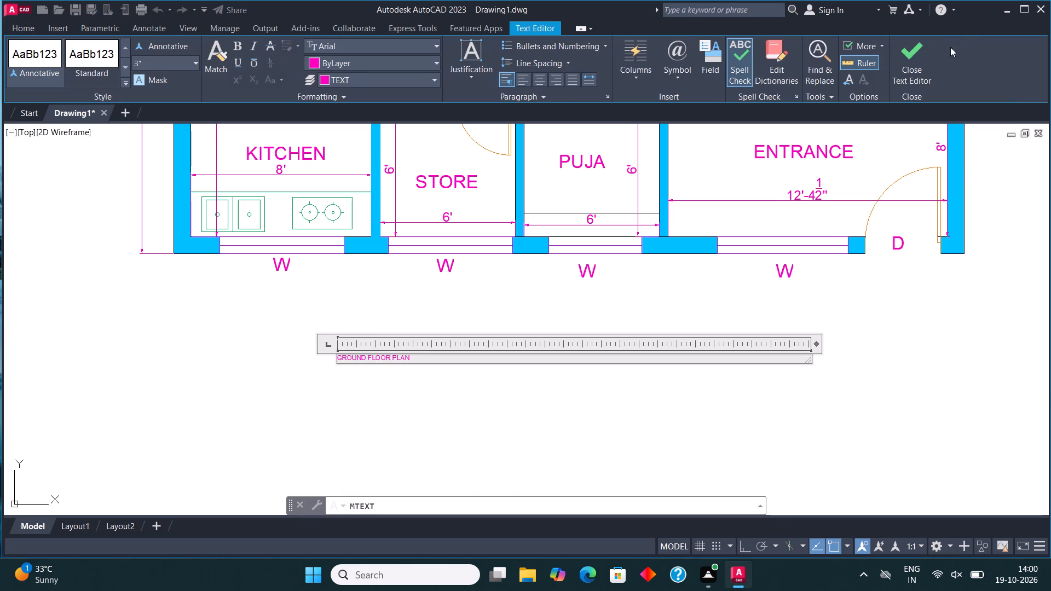
click(926, 47)
Scale up the GROUND FLOOR PLAN title to roughly the size of the room labels.
drag(315, 476, 322, 437)
click(320, 331)
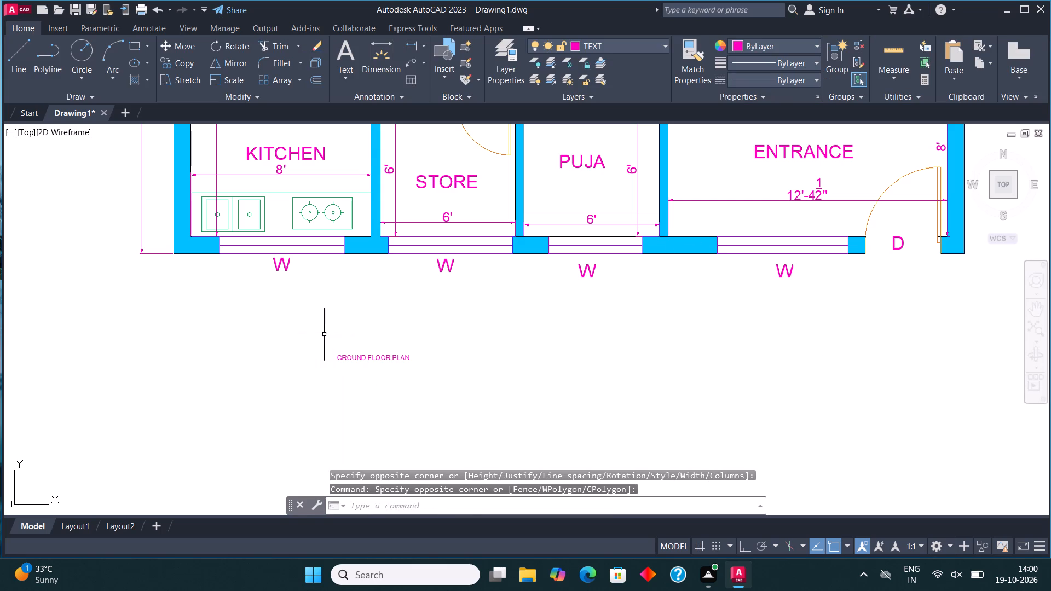
click(363, 372)
click(337, 337)
click(232, 78)
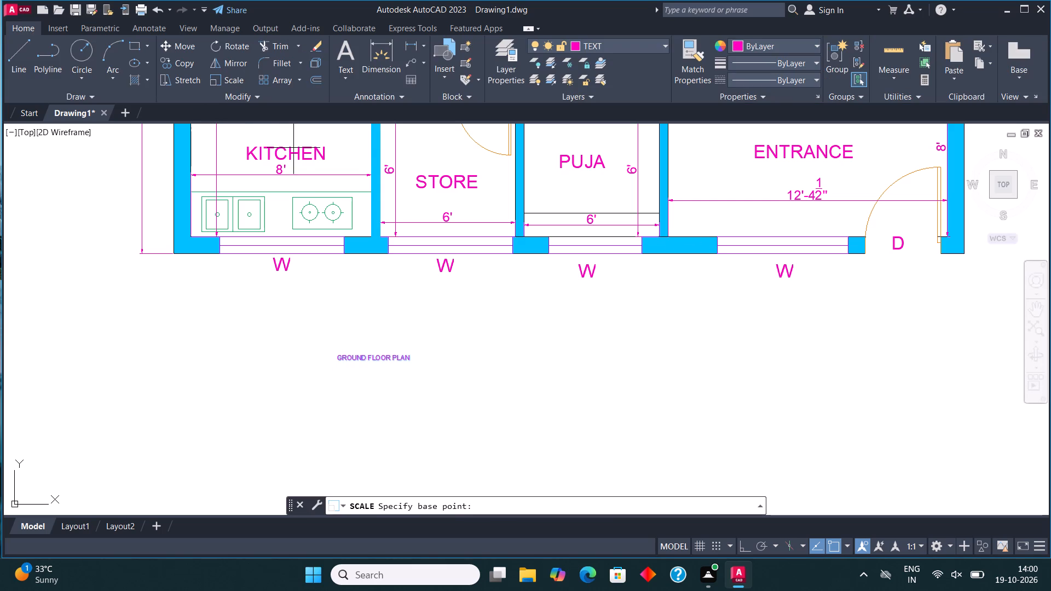
click(355, 356)
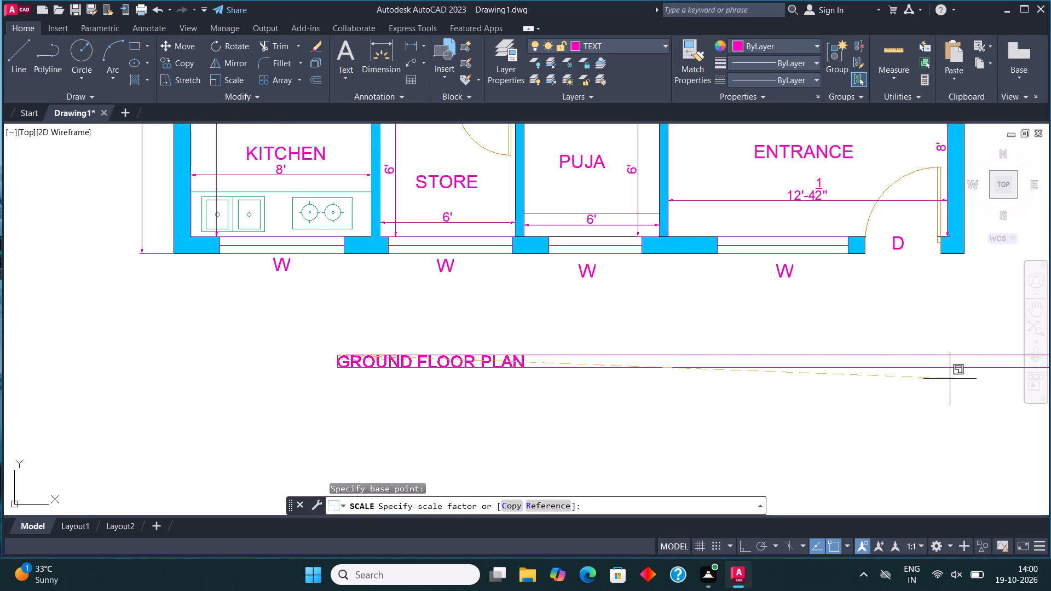
click(954, 379)
Move the GROUND FLOOR PLAN title closer to the plan and beneath the puja window's W label, roughly centred under the building.
scroll(753, 383, down, 3)
scroll(690, 394, up, 4)
middle_drag(683, 389, 620, 383)
click(417, 209)
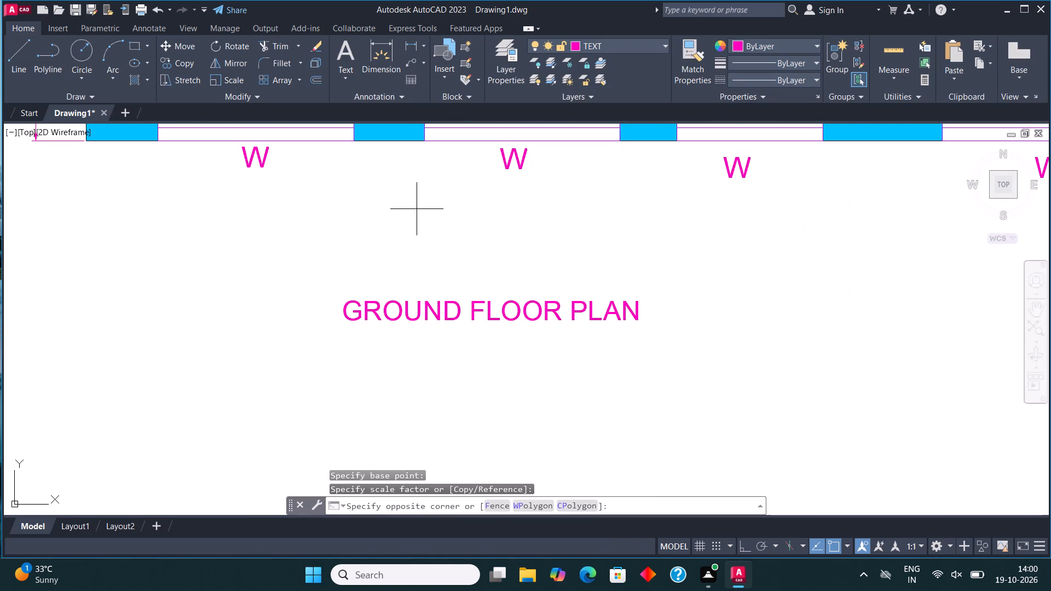
click(335, 400)
click(185, 38)
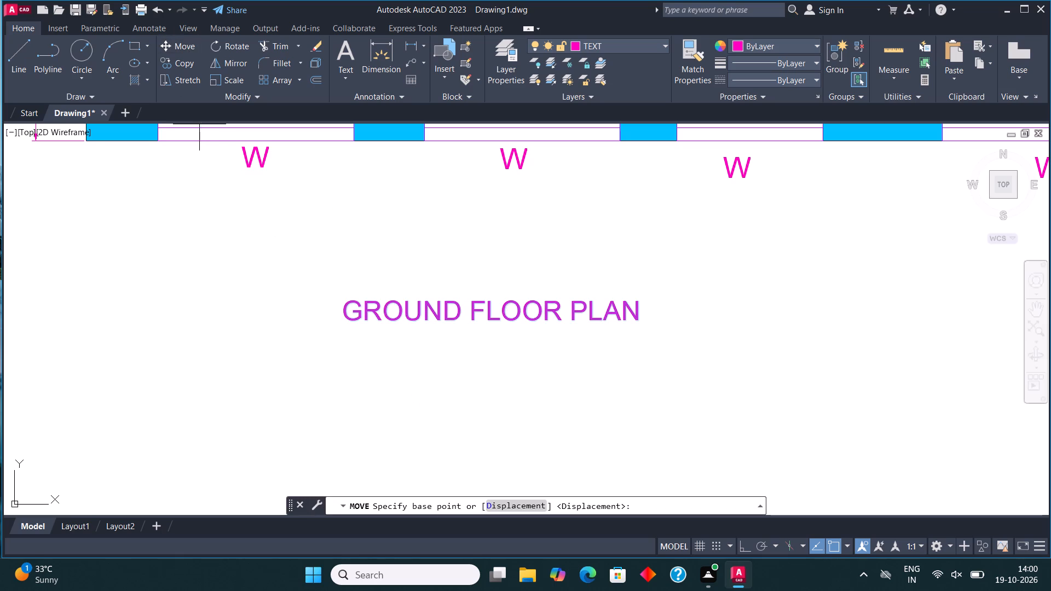
scroll(406, 466, down, 2)
drag(431, 415, 441, 415)
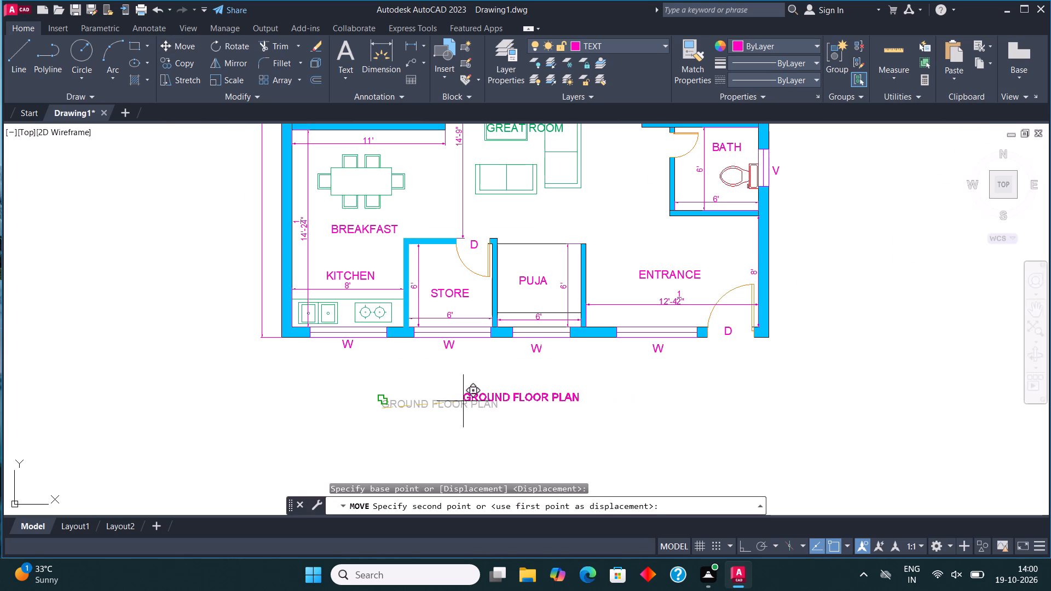
click(469, 398)
drag(454, 403, 441, 391)
click(409, 377)
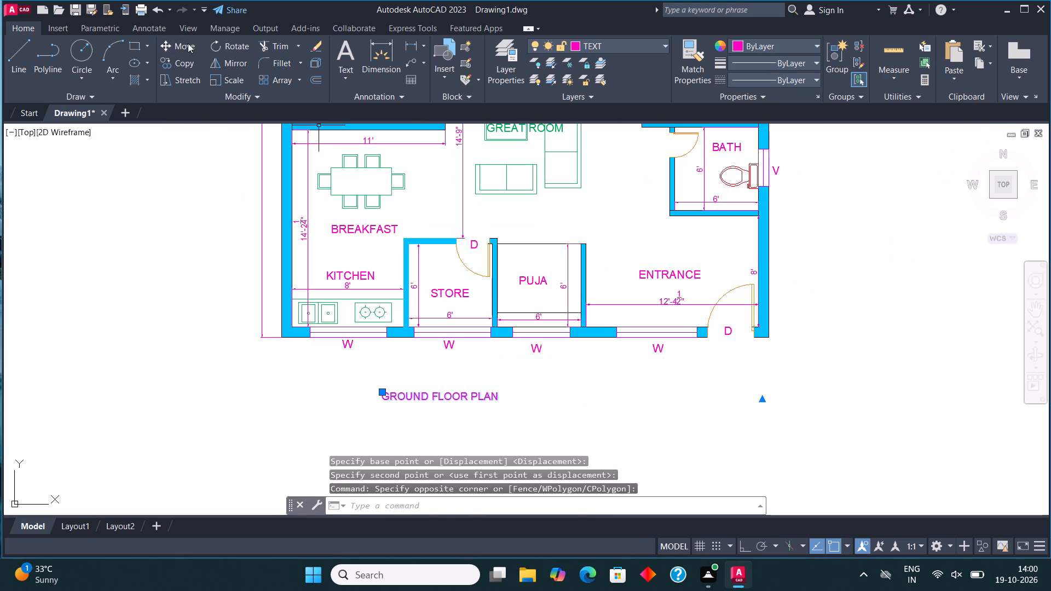
click(188, 47)
scroll(479, 398, up, 2)
drag(421, 389, 442, 389)
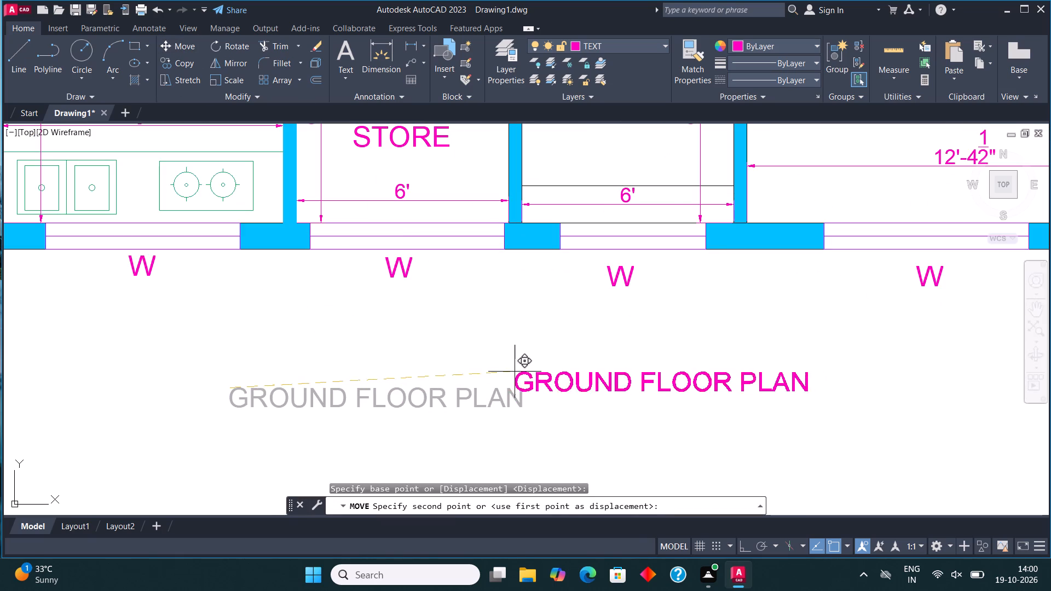
click(489, 373)
Draw a window rectangle on the WINDOW layer across the full thickness of the outer wall beside the breakfast table.
scroll(451, 425, down, 4)
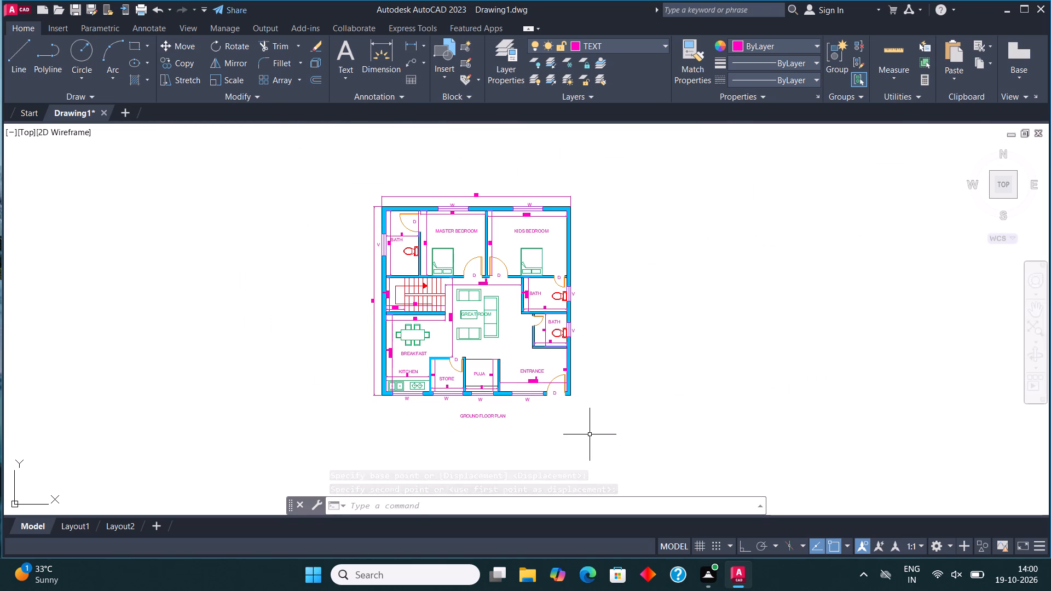
scroll(482, 409, up, 2)
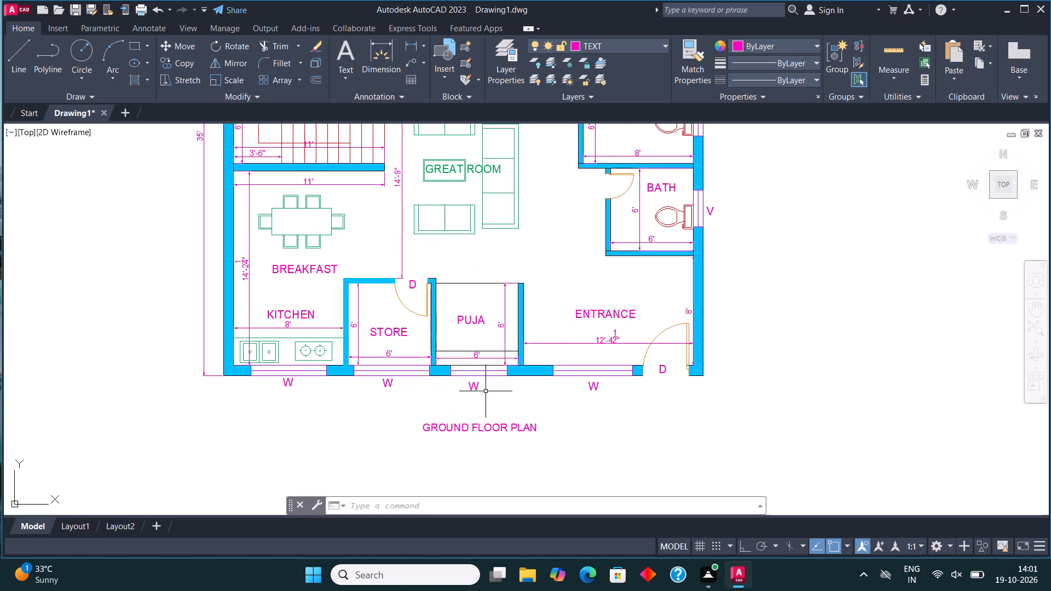
scroll(486, 391, down, 1)
scroll(477, 294, up, 1)
middle_drag(476, 294, 509, 407)
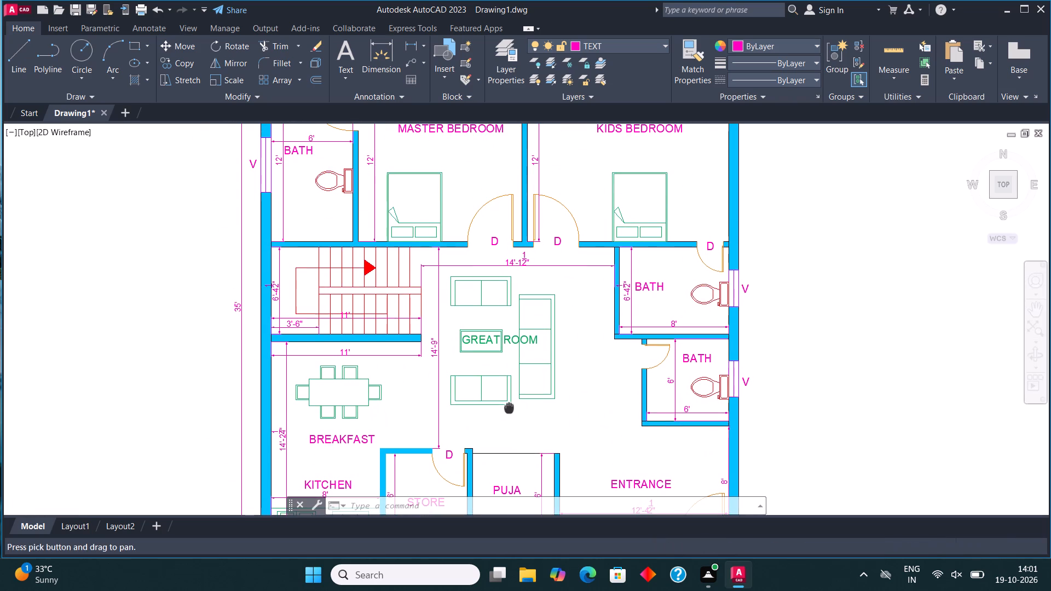
scroll(500, 414, down, 1)
scroll(351, 414, up, 4)
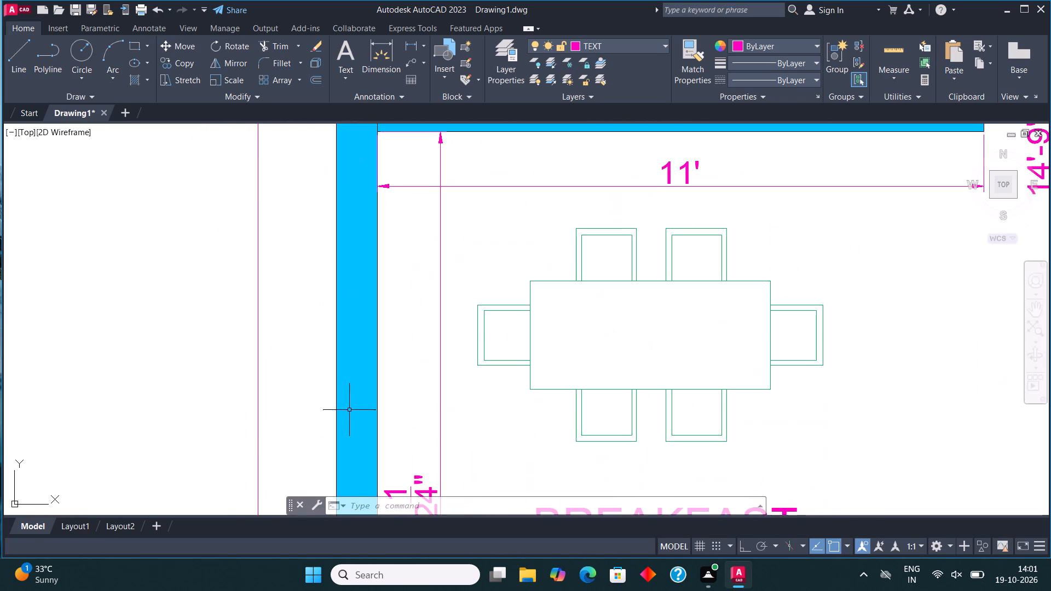
middle_drag(354, 409, 367, 354)
scroll(367, 353, down, 2)
click(613, 45)
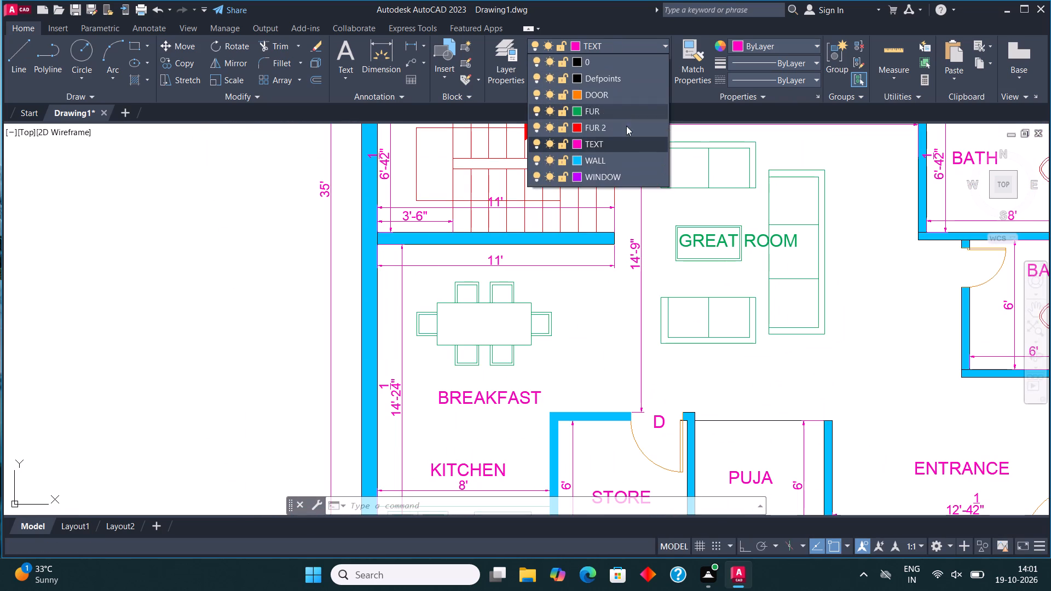
click(624, 177)
click(135, 46)
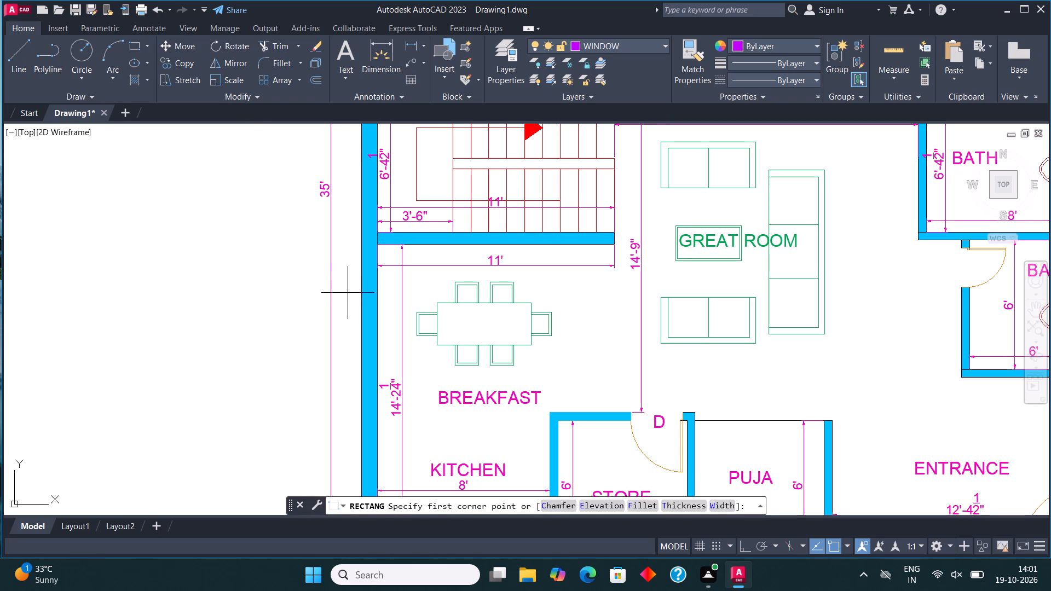
click(378, 280)
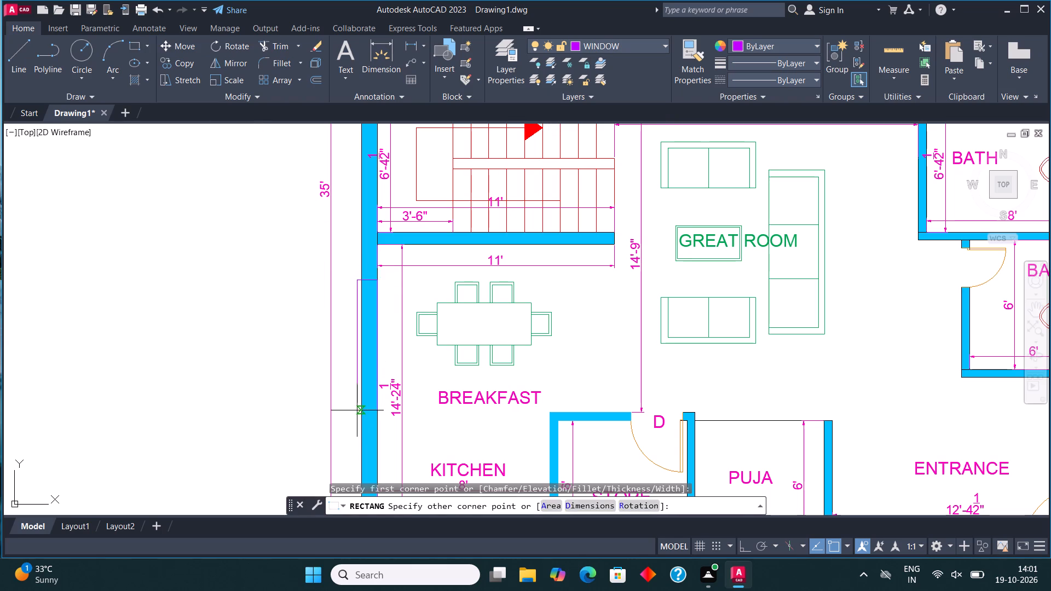
click(361, 412)
Draw a line along the middle of the breakfast window, joining the midpoints of its two short sides.
click(20, 57)
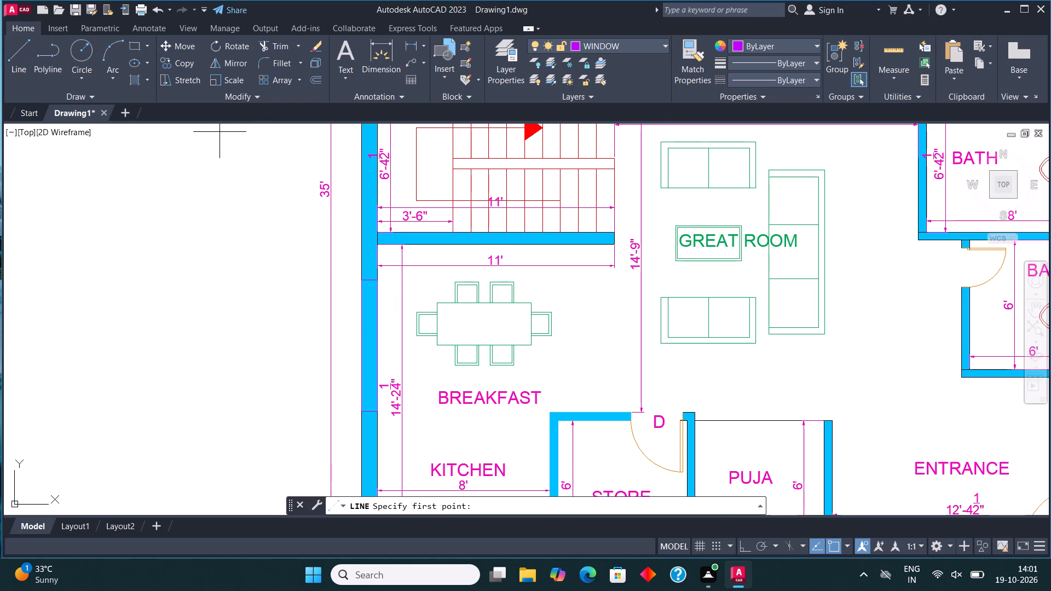
click(367, 415)
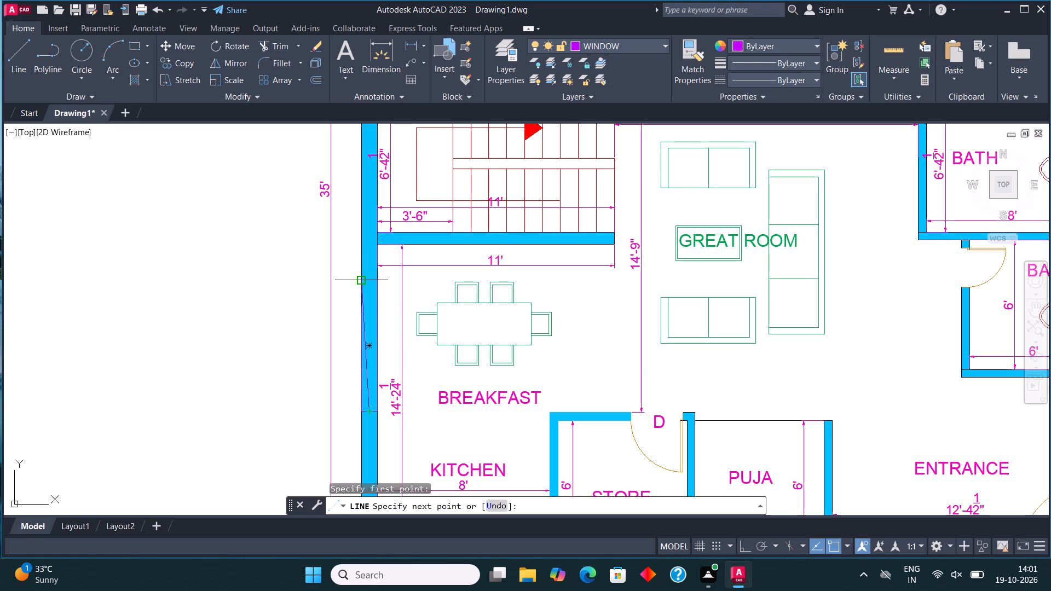
click(368, 284)
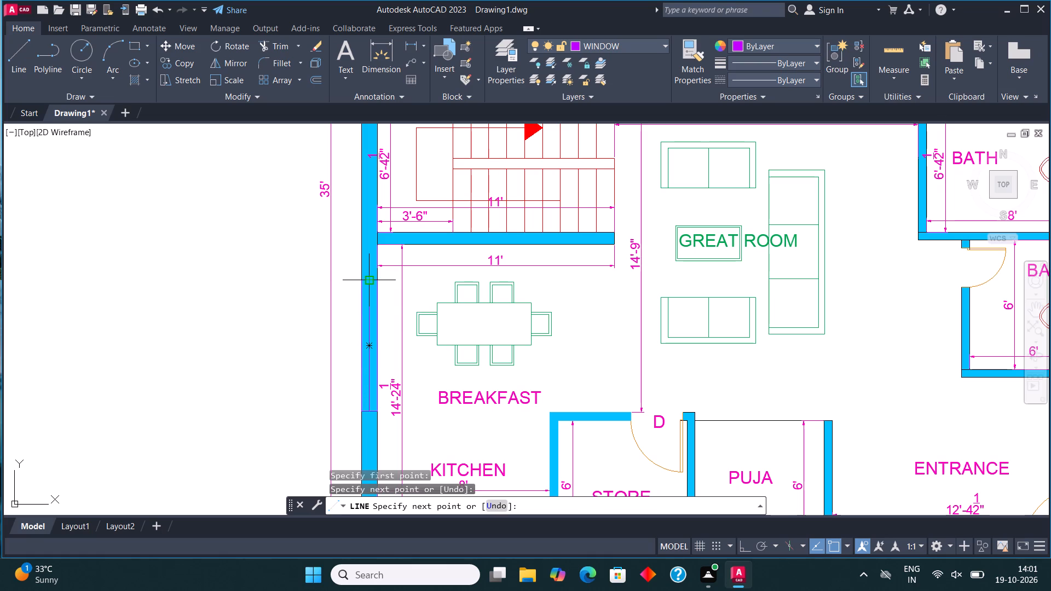
key(Escape)
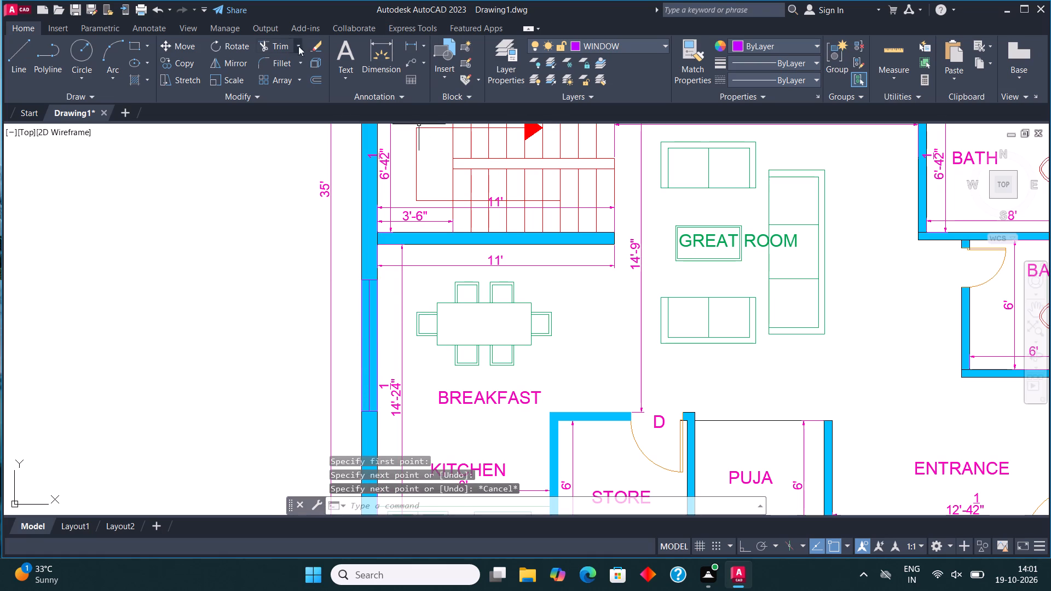
Trim the solid wall hatch out of both halves of the breakfast window.
click(280, 41)
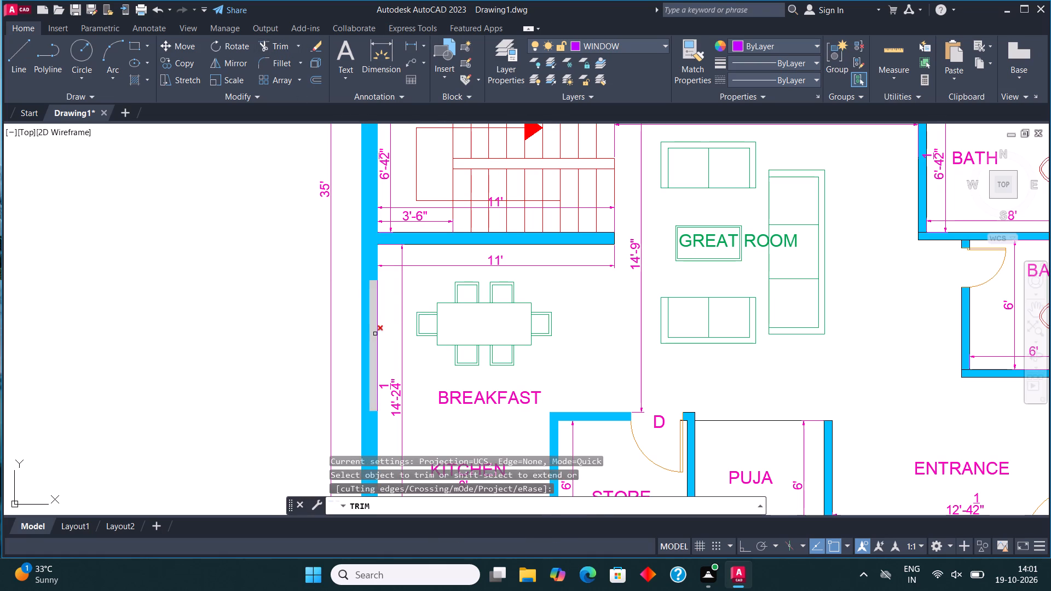
click(375, 334)
click(365, 319)
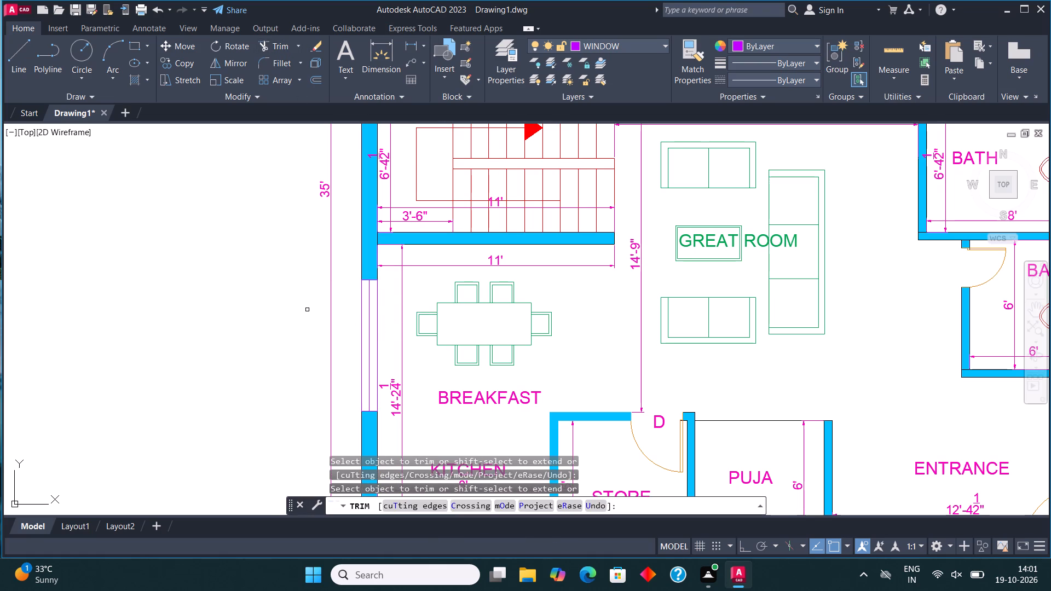
key(Escape)
Draw a window rectangle on the WINDOW layer across the full thickness of the outer wall beside the staircase.
scroll(350, 362, down, 2)
middle_drag(368, 292, 368, 308)
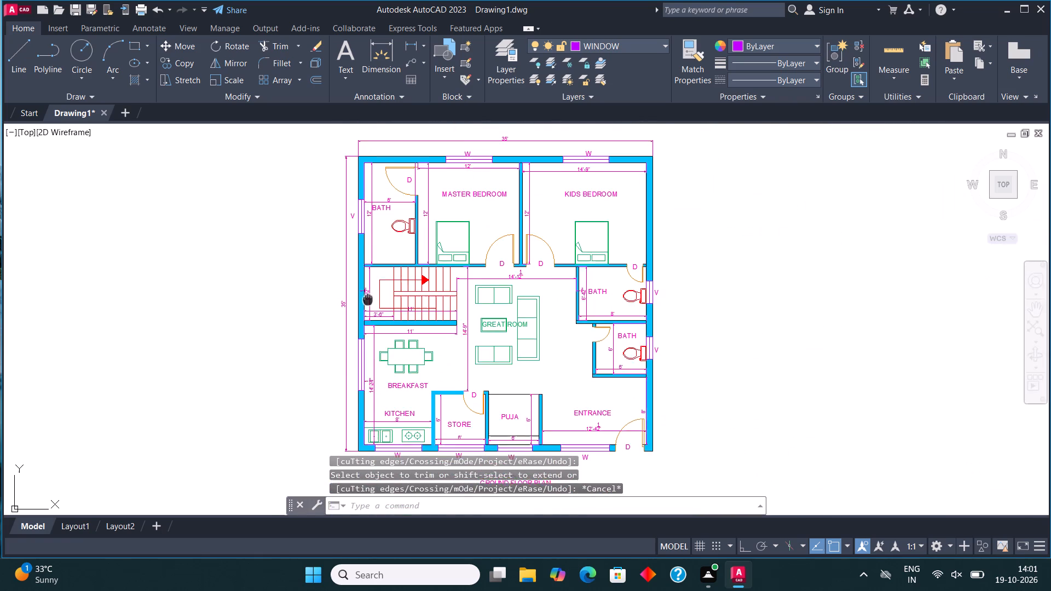
middle_drag(368, 308, 367, 310)
scroll(366, 309, up, 4)
scroll(358, 298, down, 2)
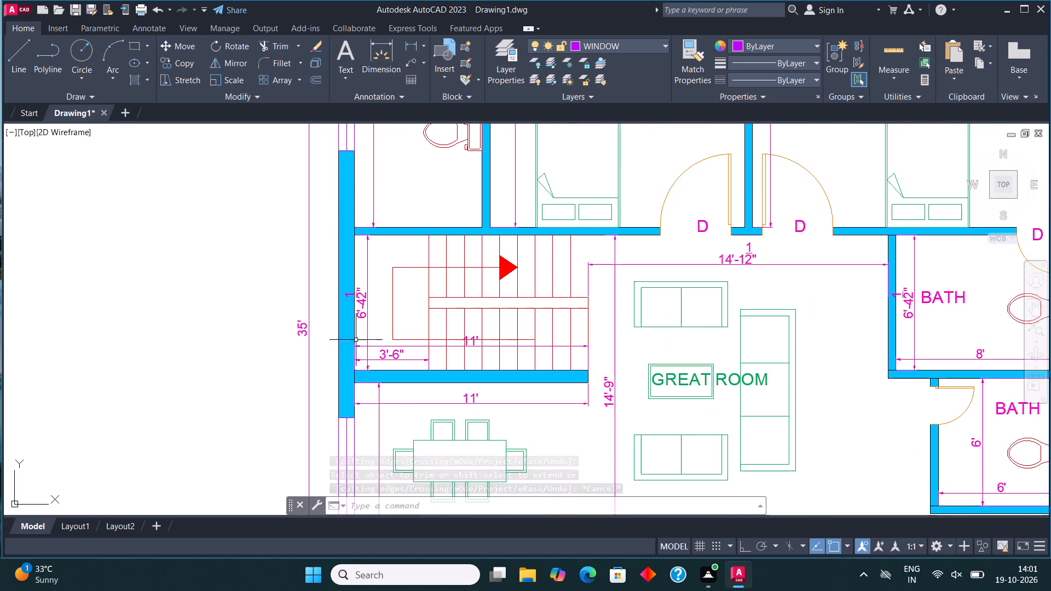
scroll(361, 367, down, 2)
scroll(373, 337, up, 2)
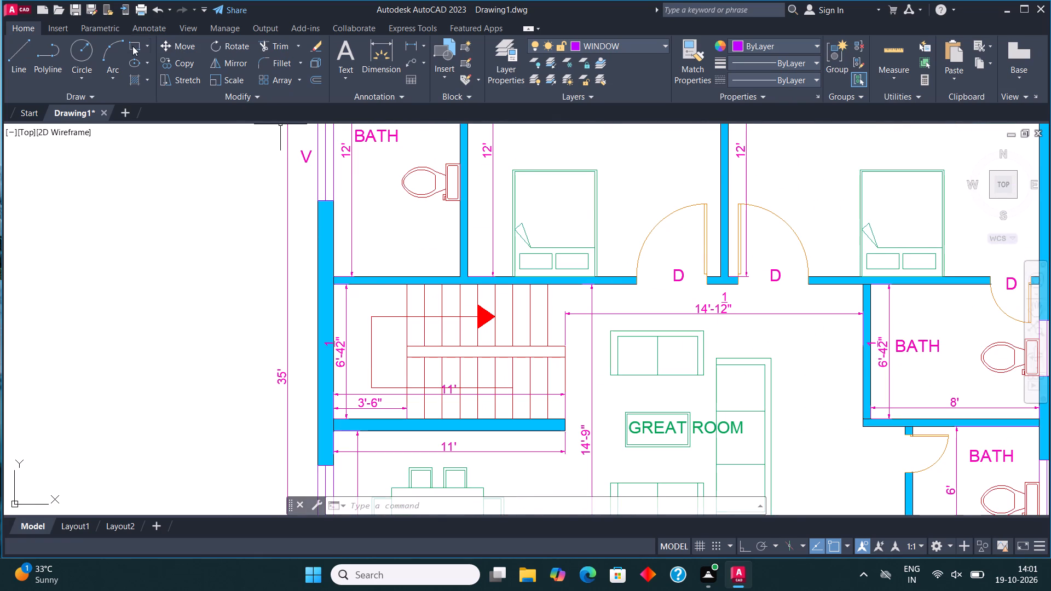
click(132, 46)
click(320, 387)
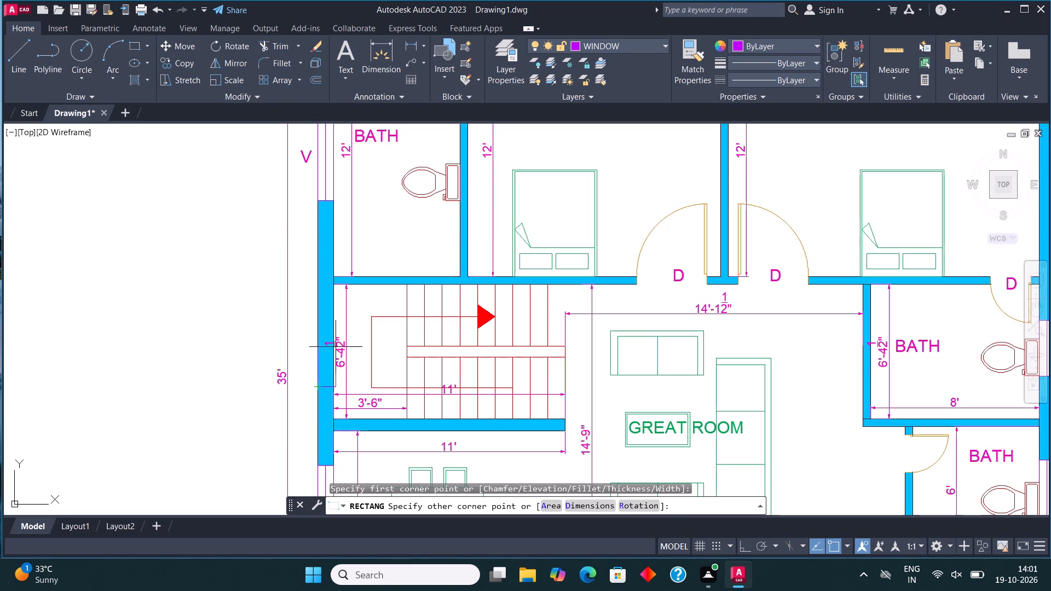
click(338, 306)
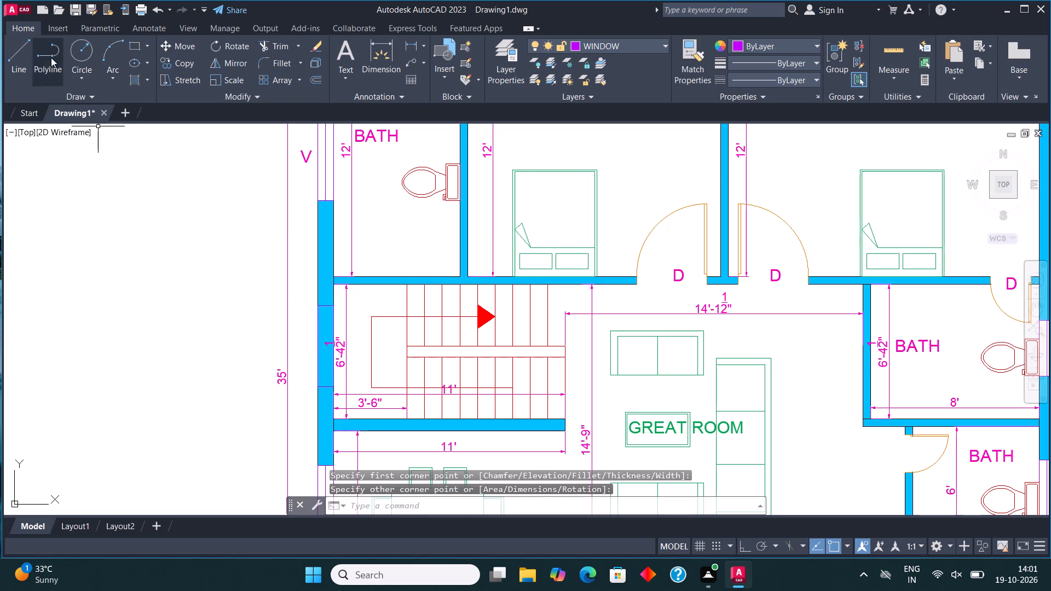
Draw a line along the middle of the staircase window, joining the midpoints of its two short sides.
click(14, 57)
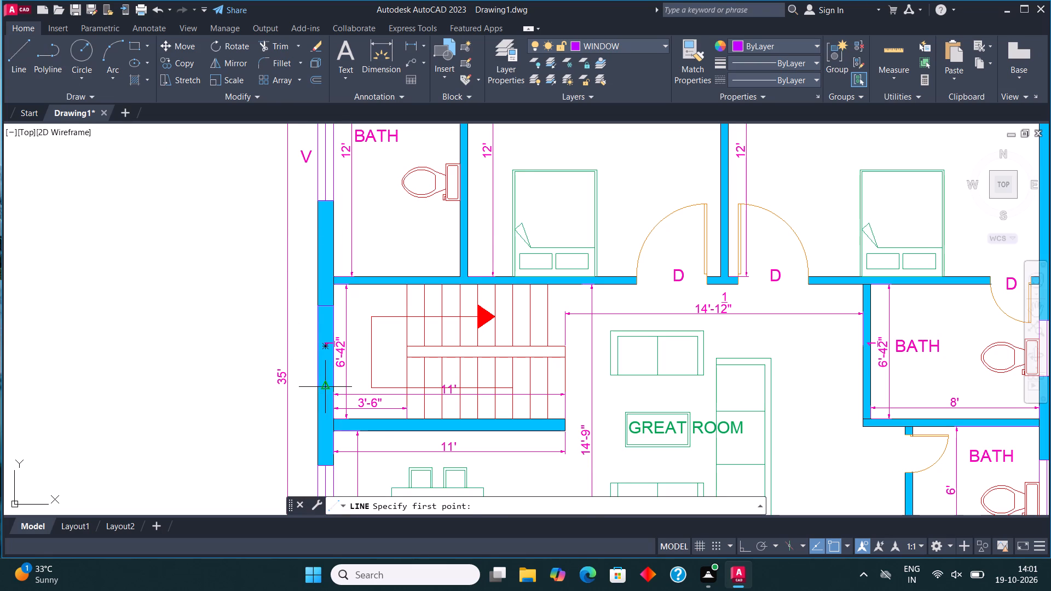
click(327, 388)
click(326, 308)
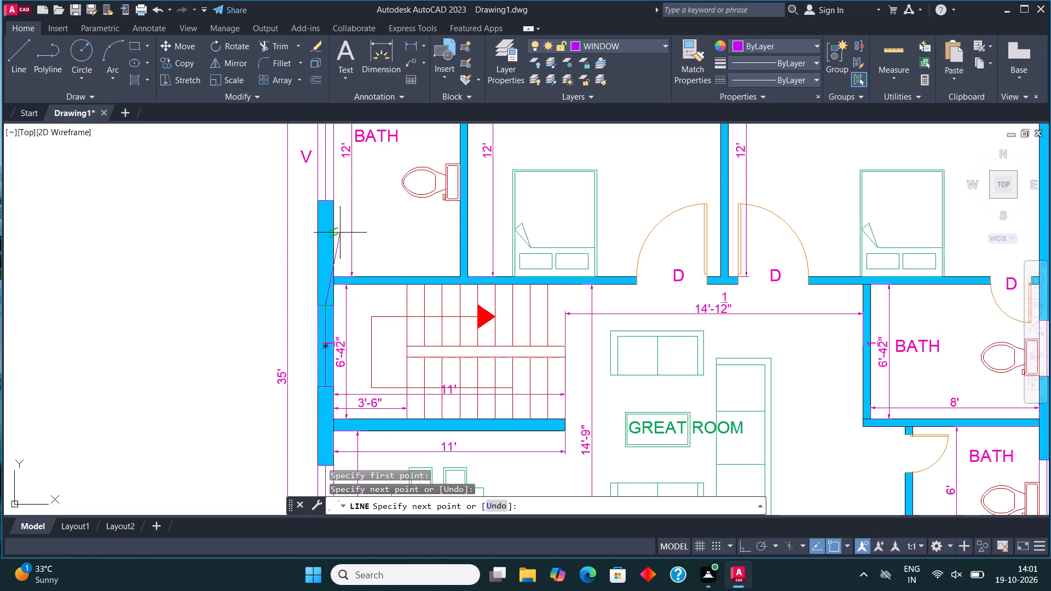
key(Escape)
Trim the solid wall hatch out of both halves of the staircase window.
click(276, 43)
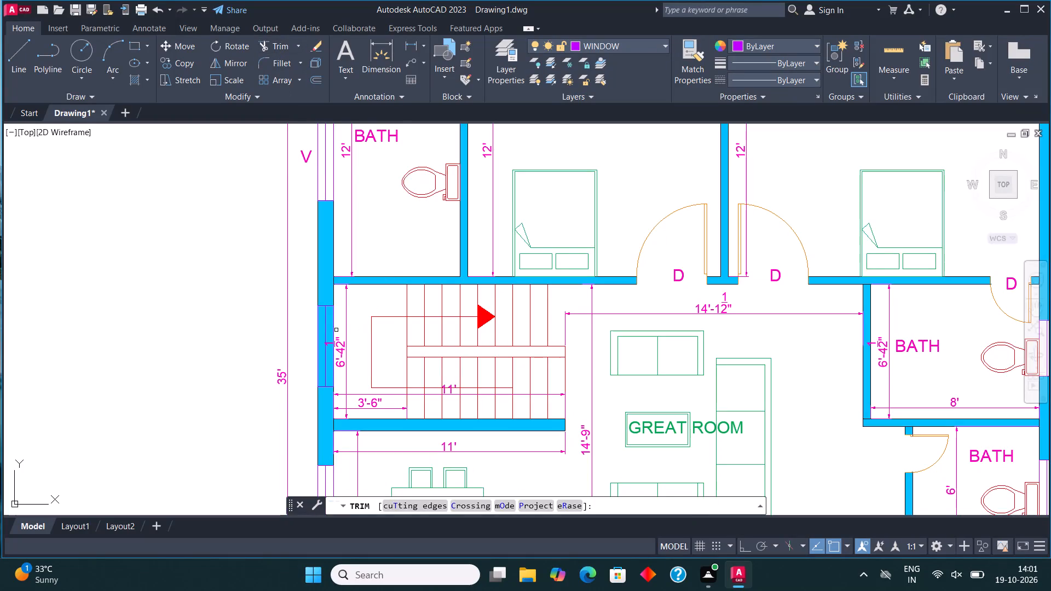
click(330, 325)
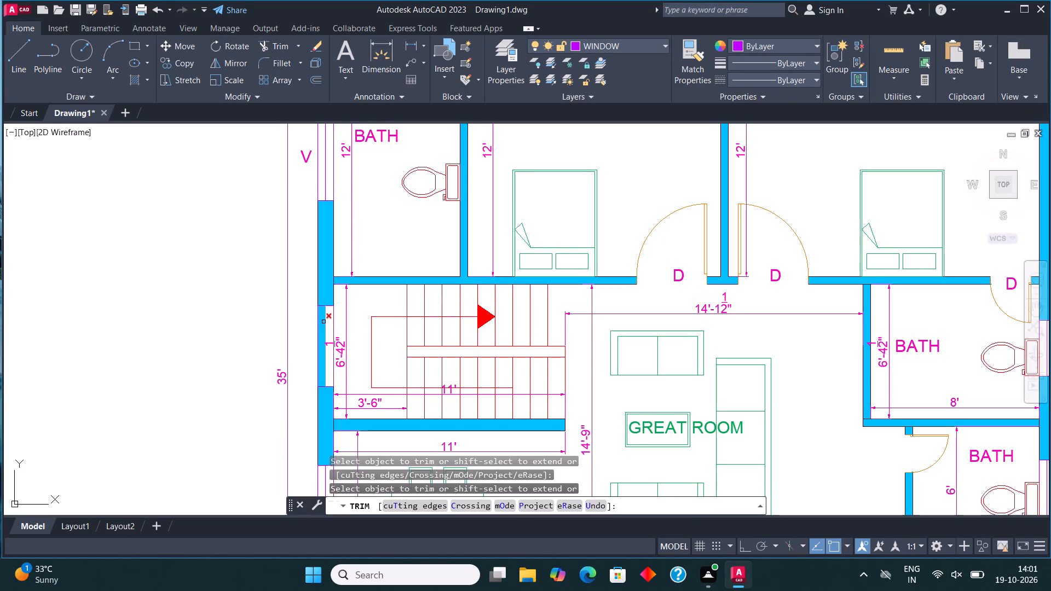
click(321, 320)
key(Escape)
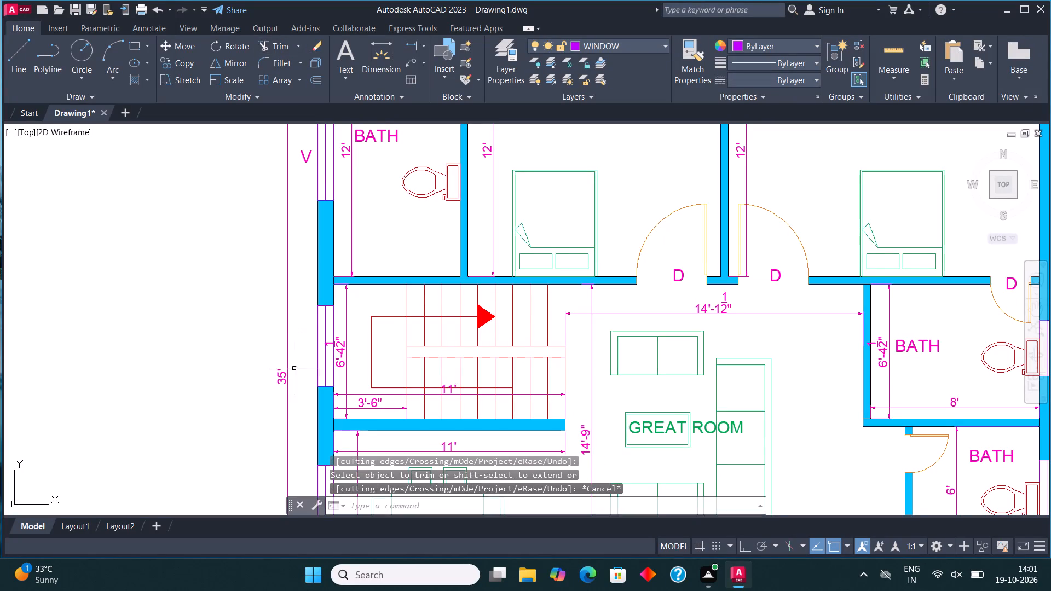
Review the whole ground floor plan, checking its windows, room labels, dimensions and title.
scroll(288, 401, down, 2)
scroll(419, 330, down, 2)
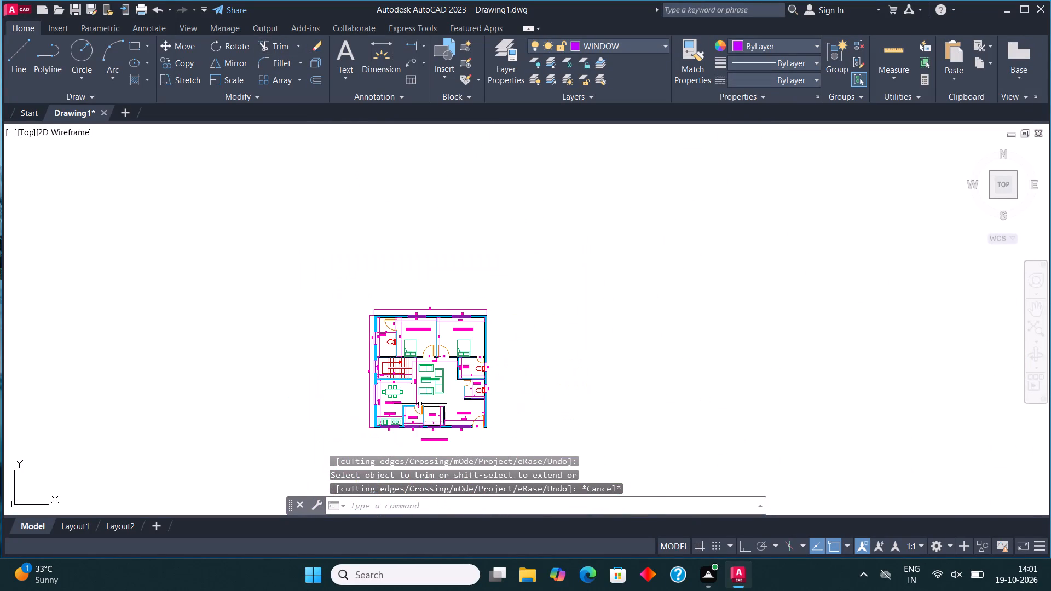
middle_drag(420, 405, 409, 338)
scroll(409, 368, up, 3)
scroll(409, 368, down, 2)
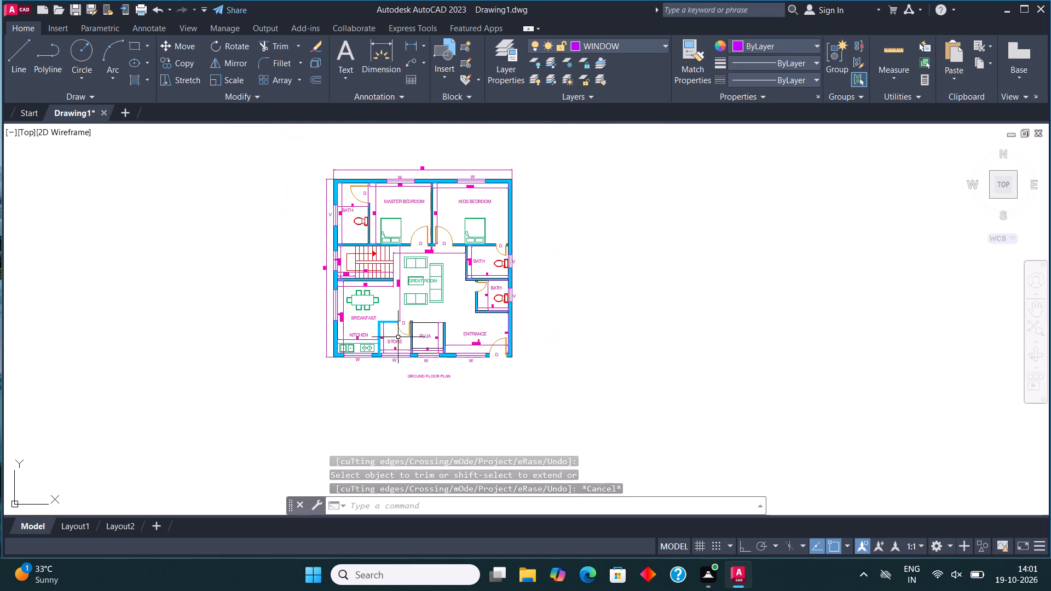
scroll(394, 325, up, 2)
middle_drag(394, 325, 390, 415)
scroll(388, 430, down, 1)
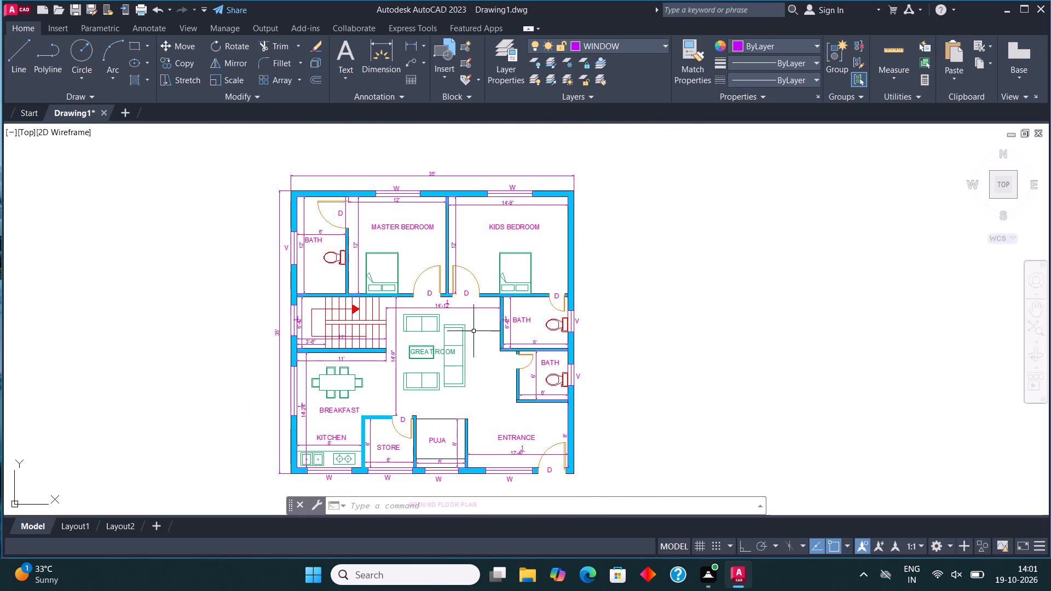
middle_drag(467, 361, 446, 345)
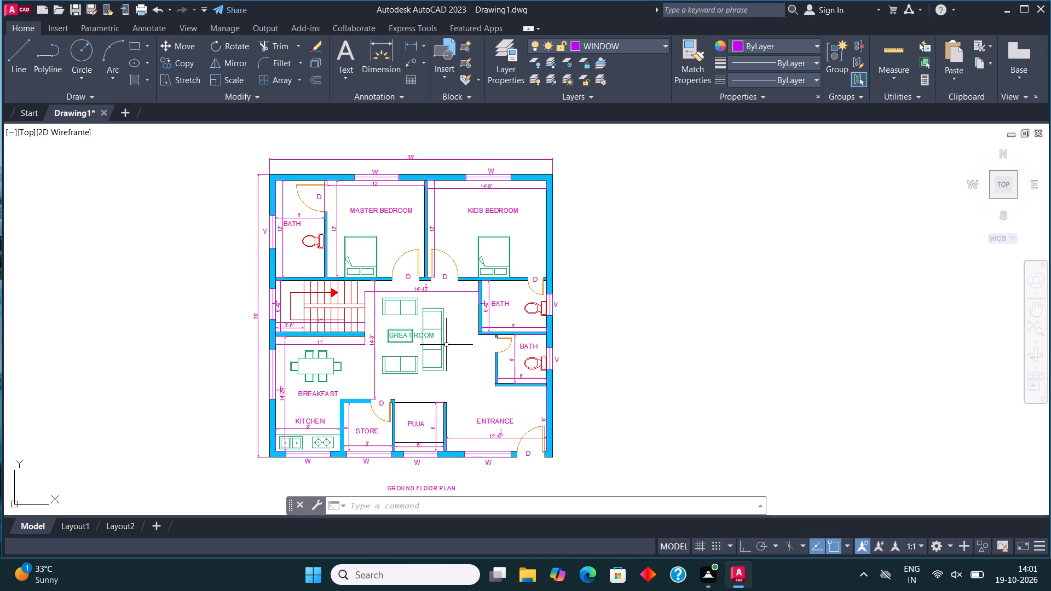
middle_click(446, 345)
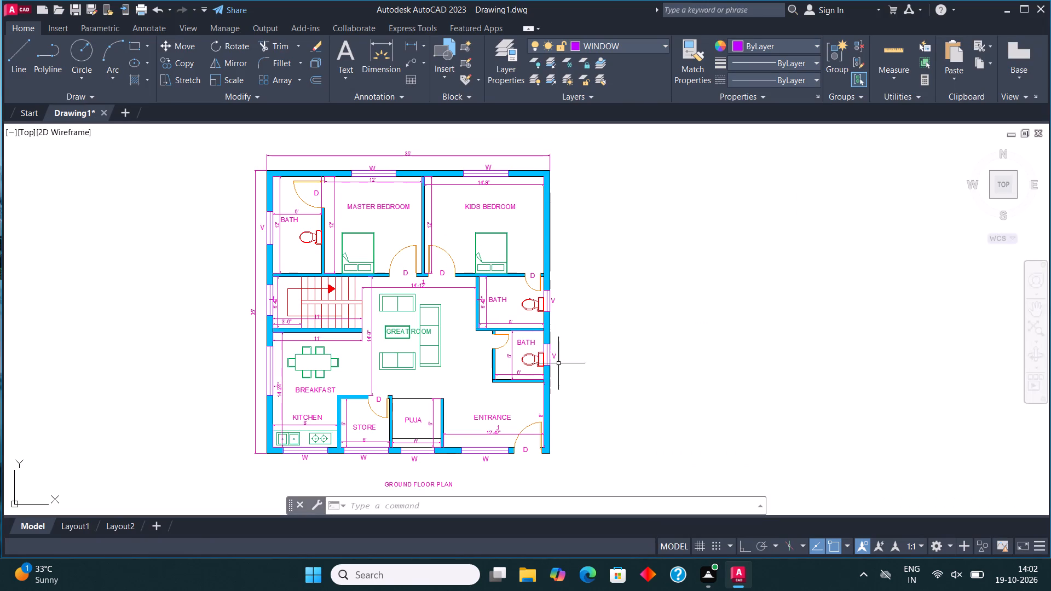
middle_drag(478, 365, 512, 357)
scroll(512, 352, down, 1)
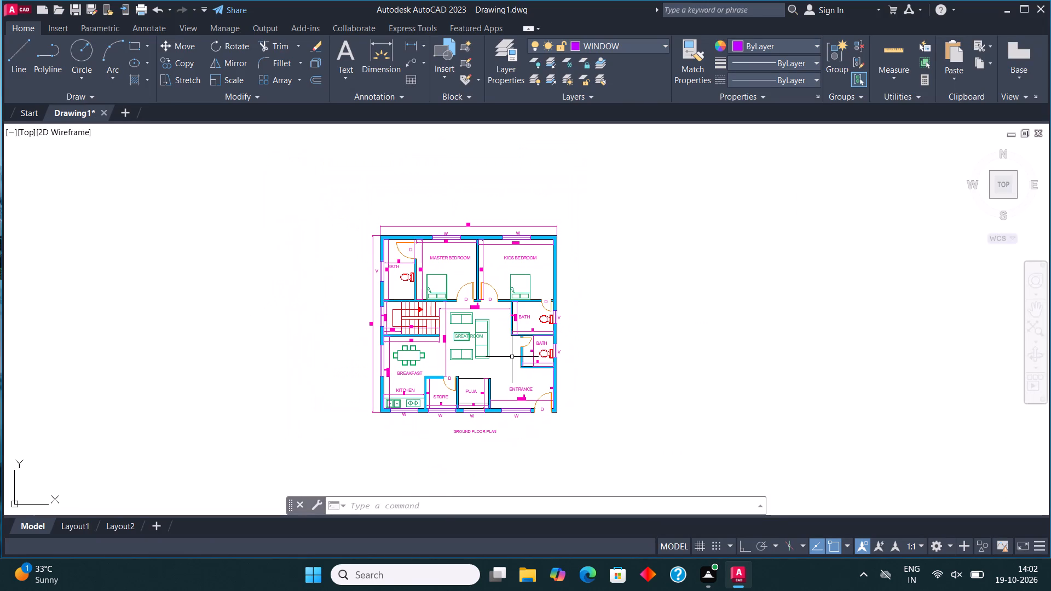
In Layout1, zoom the viewport to a window around the whole plan and its title, and return to paper space.
click(74, 519)
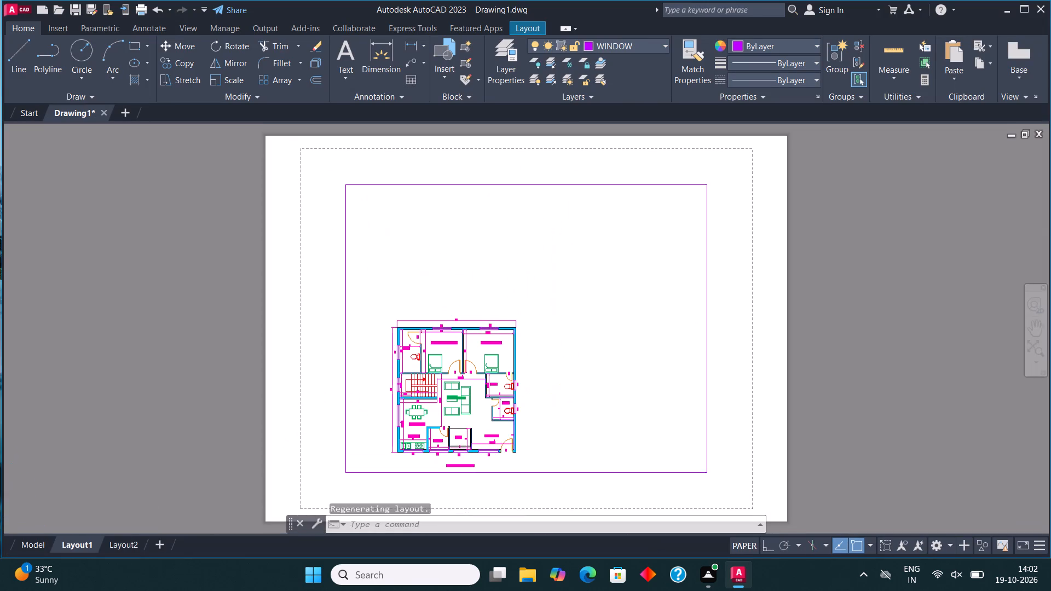
scroll(403, 358, down, 1)
scroll(414, 369, up, 2)
double_click(307, 309)
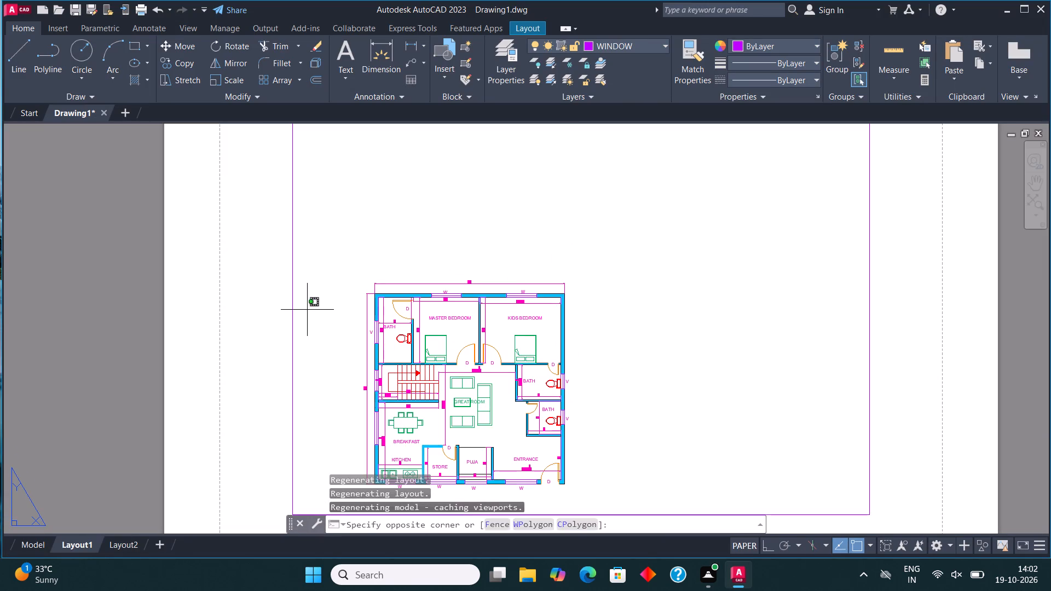
scroll(440, 292, down, 2)
scroll(442, 320, up, 2)
scroll(436, 325, down, 2)
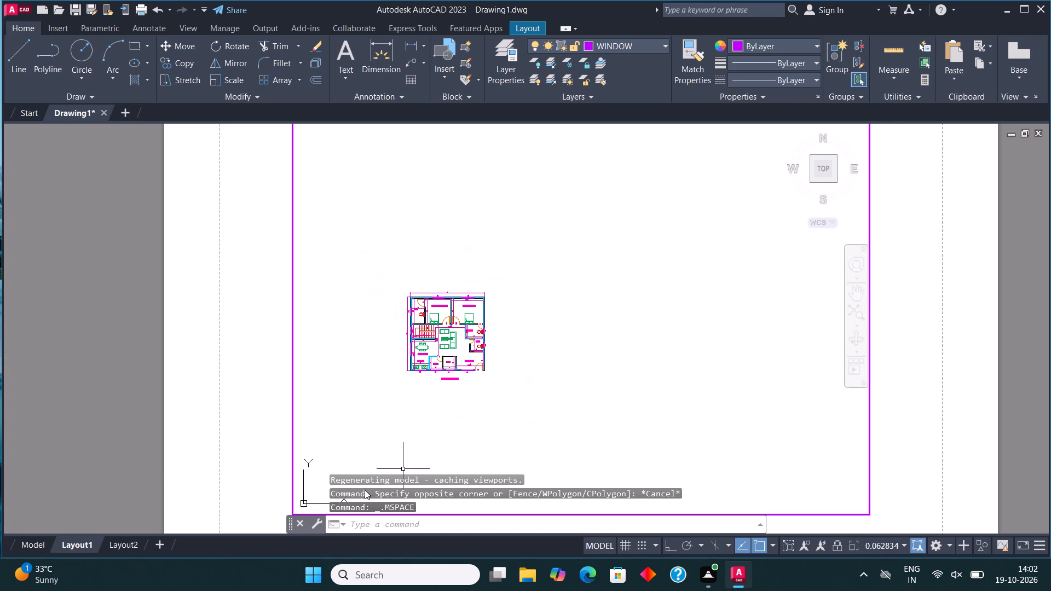
key(z)
key(Return)
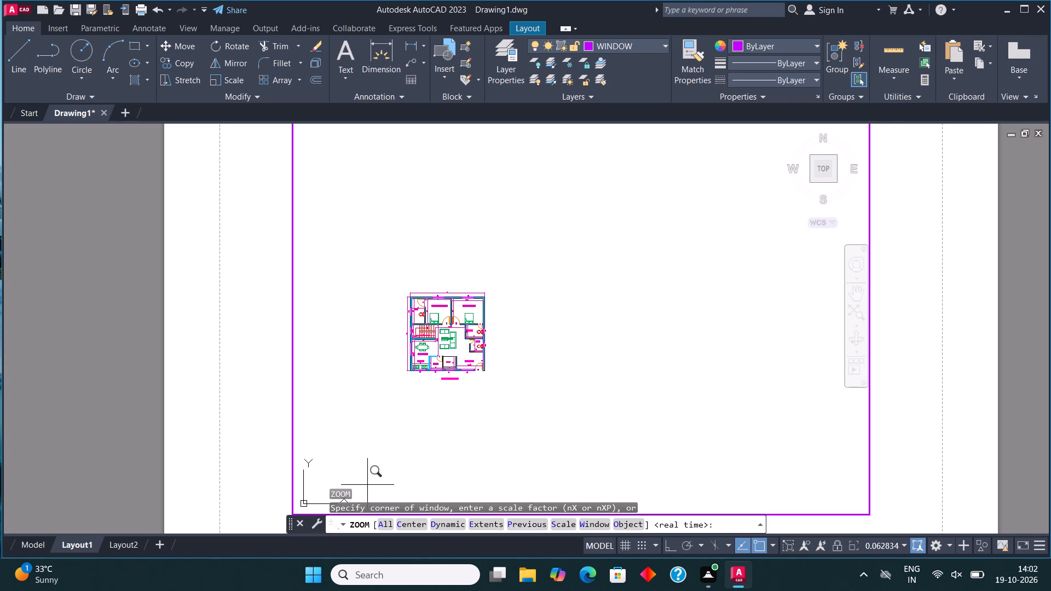
click(401, 286)
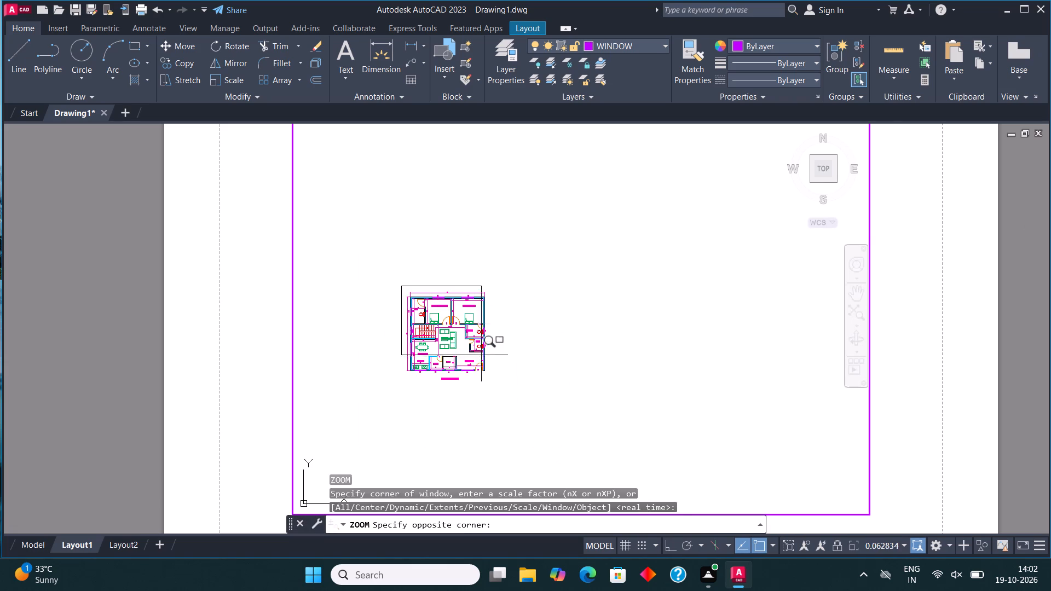
click(492, 383)
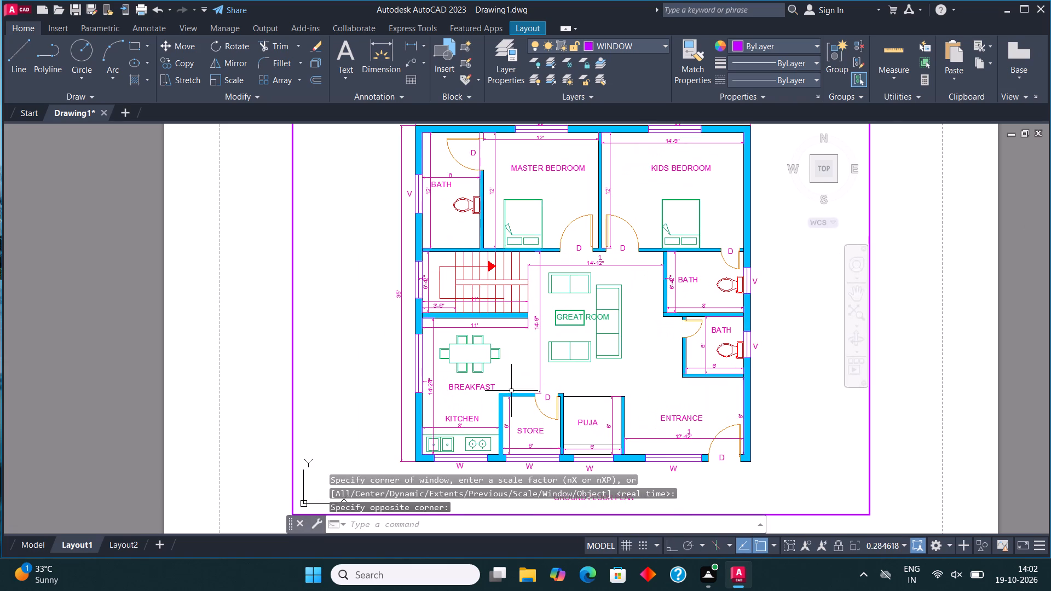
double_click(239, 349)
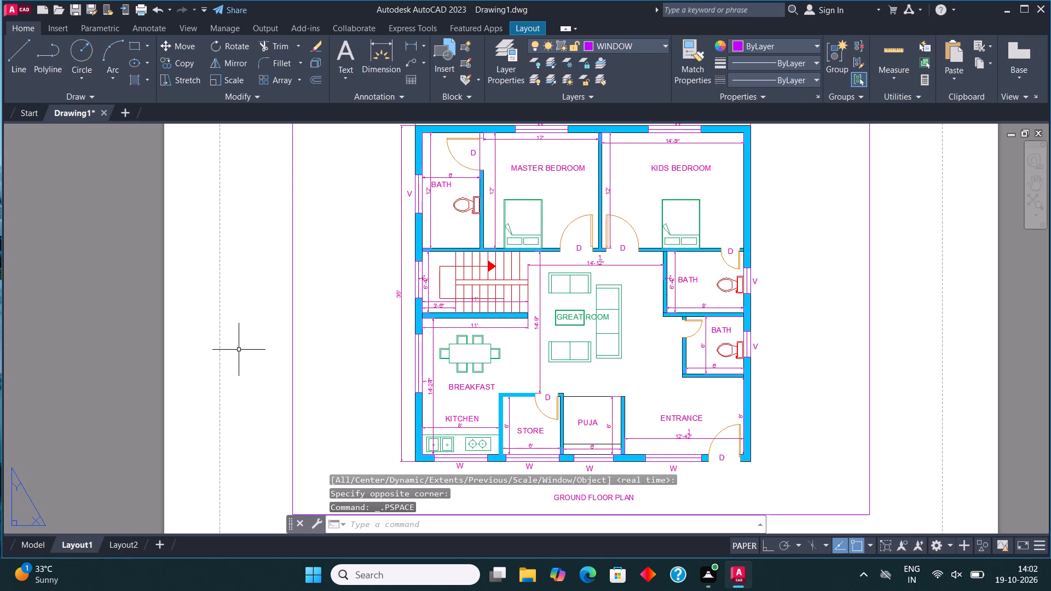
scroll(240, 361, down, 1)
middle_drag(339, 373, 328, 362)
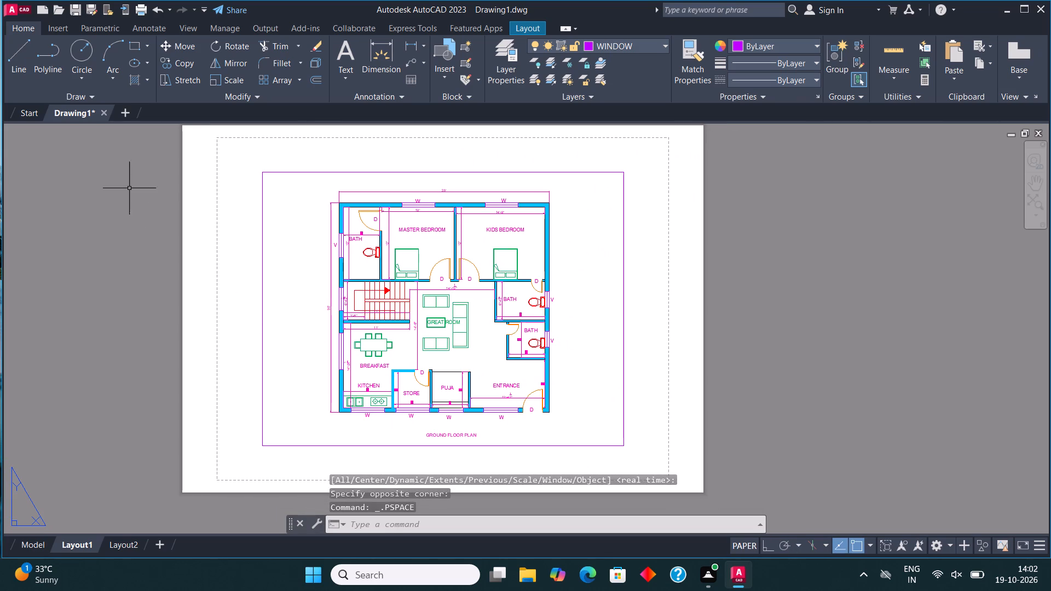
Save the drawing in the Downloads folder under the file name 2BHK 19.
click(9, 4)
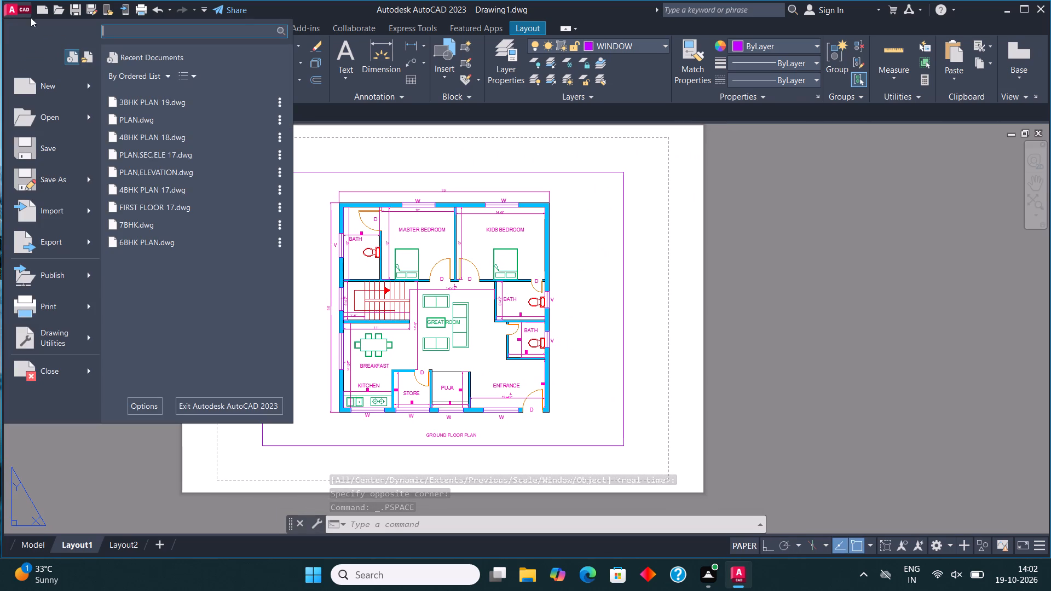
click(51, 152)
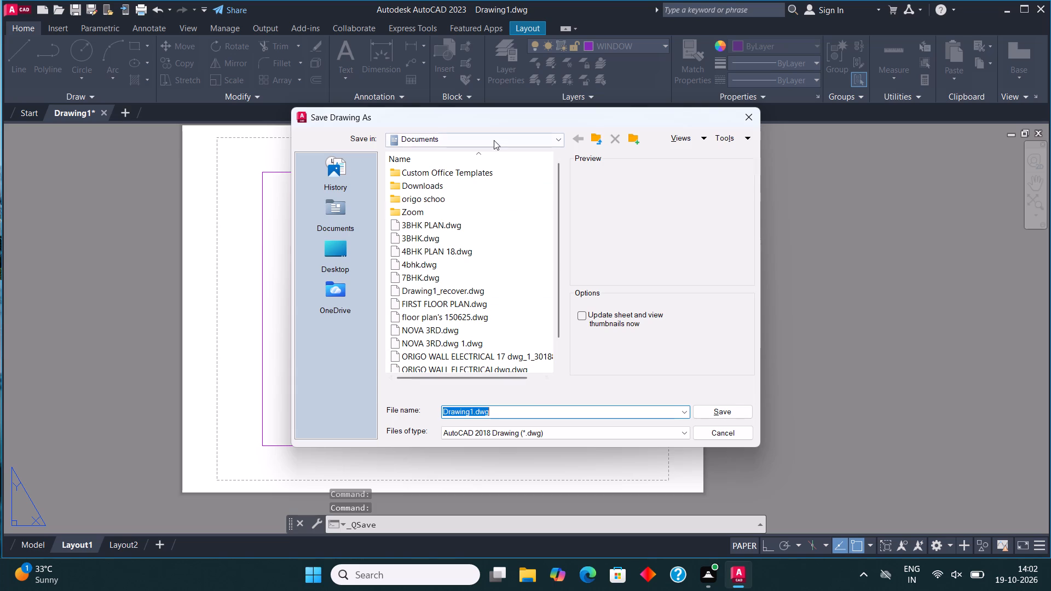
click(494, 140)
click(481, 263)
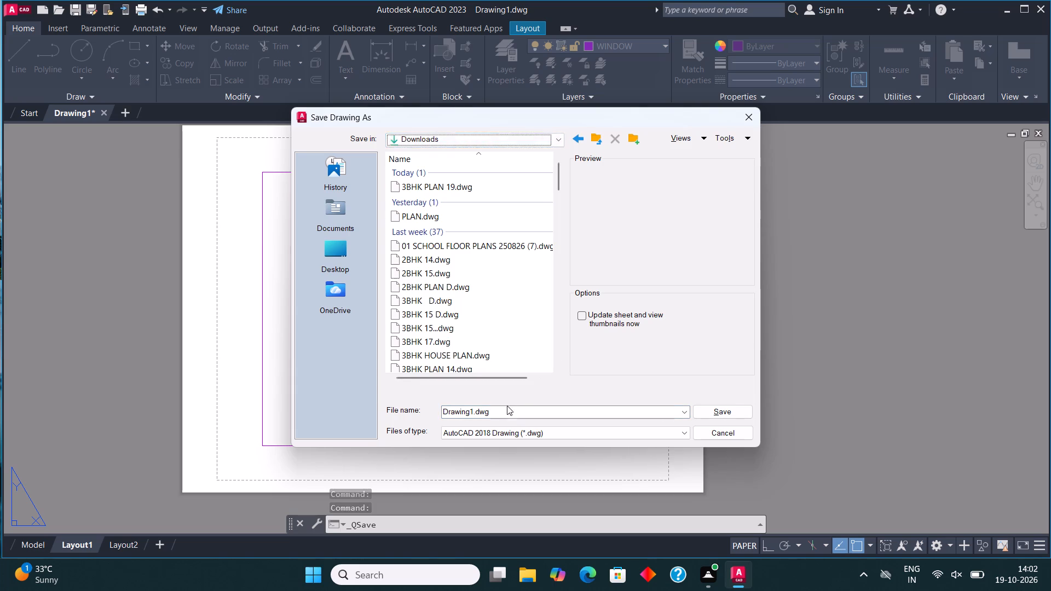
click(507, 408)
key(2)
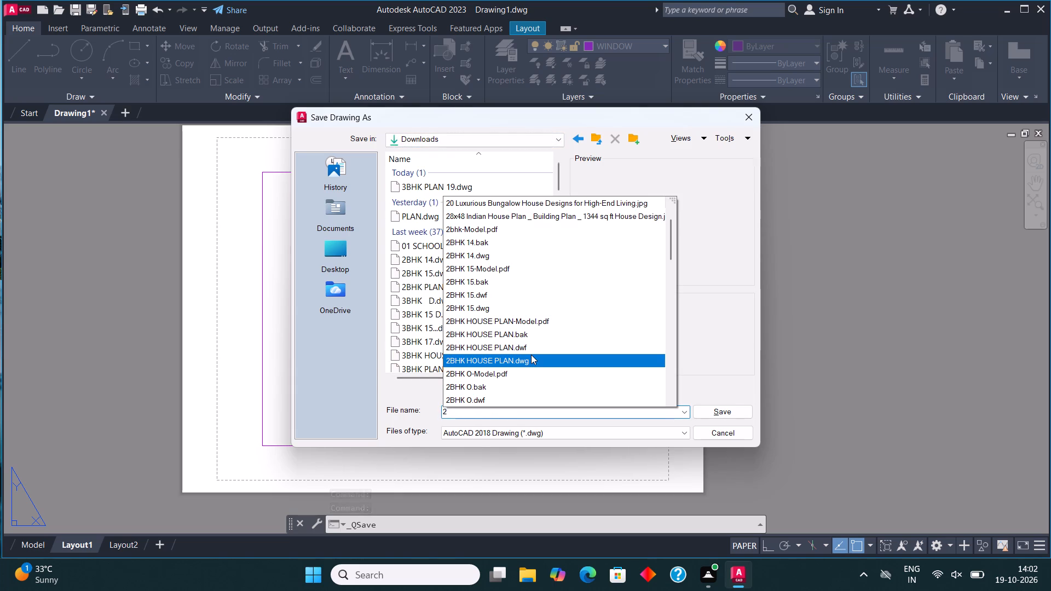
text(BHK)
key(space)
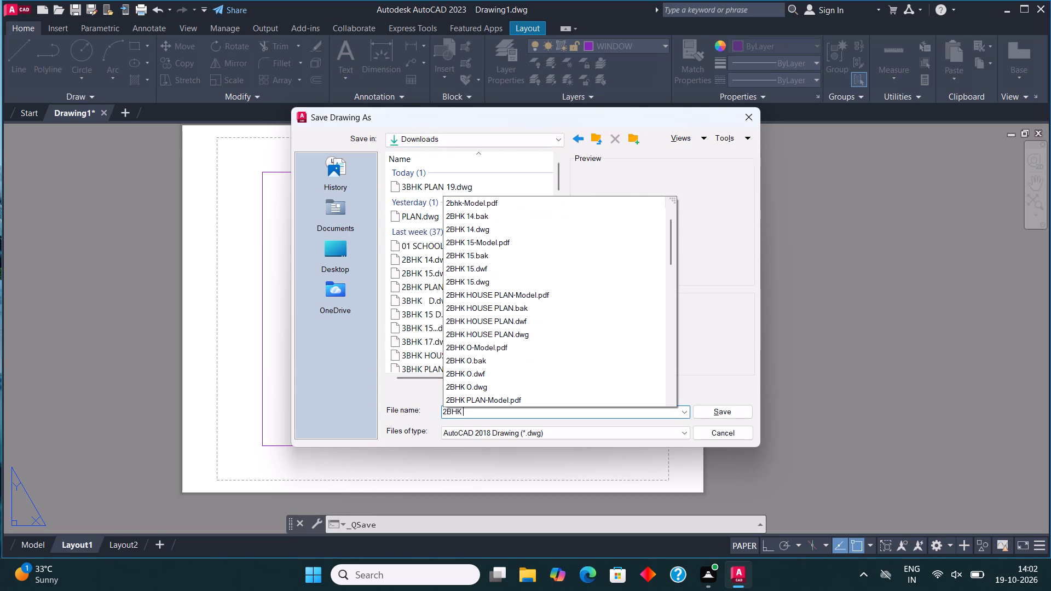
key(1)
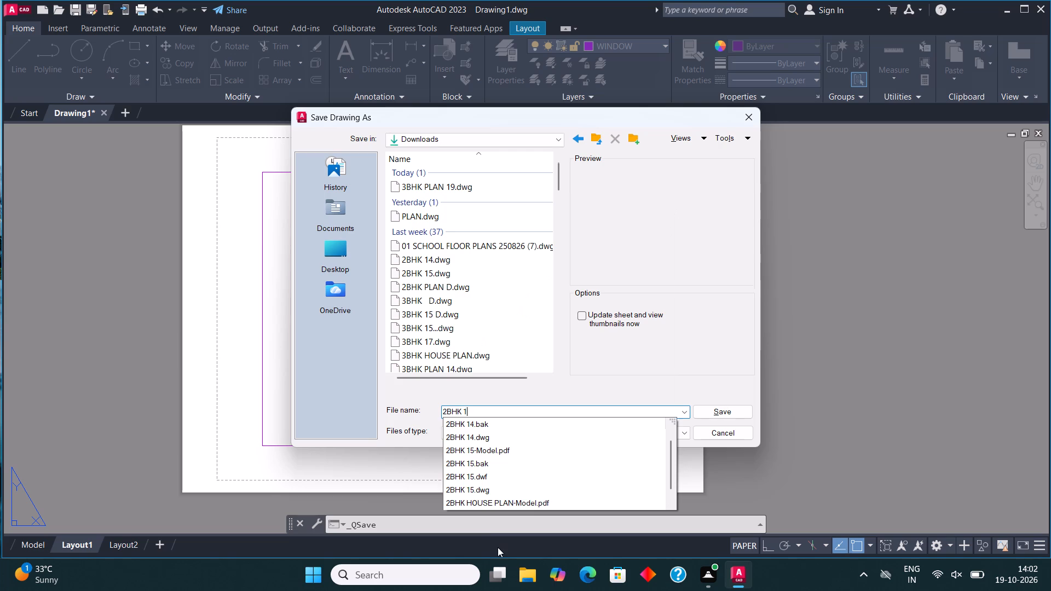
key(9)
click(715, 412)
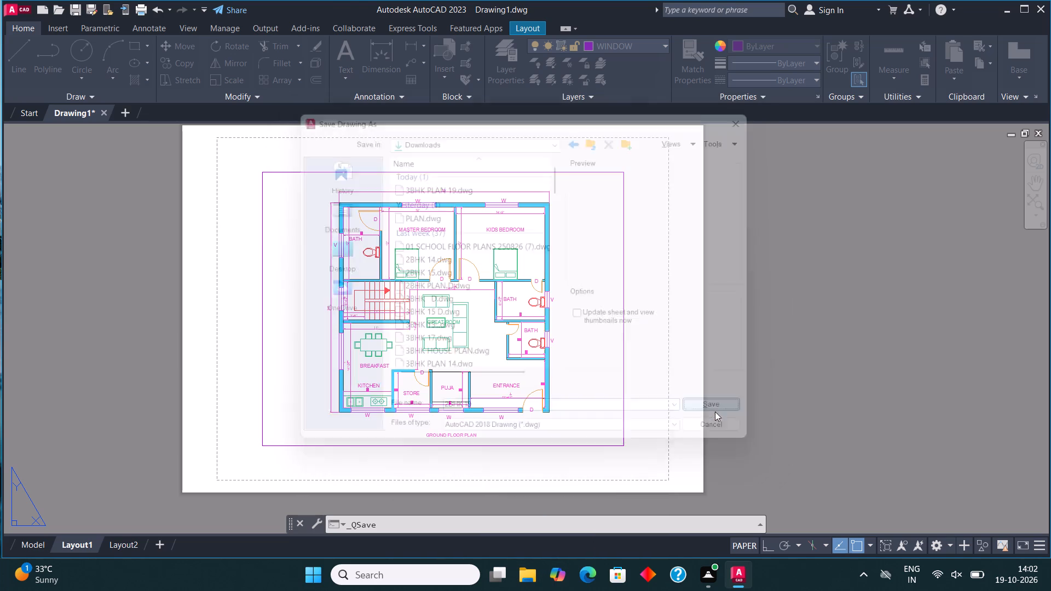
Set up Layout1's plot with AutoCAD PDF (High Quality Print).pc3, a window around the viewport frame, centred and fit to paper, and apply it to the layout.
click(8, 8)
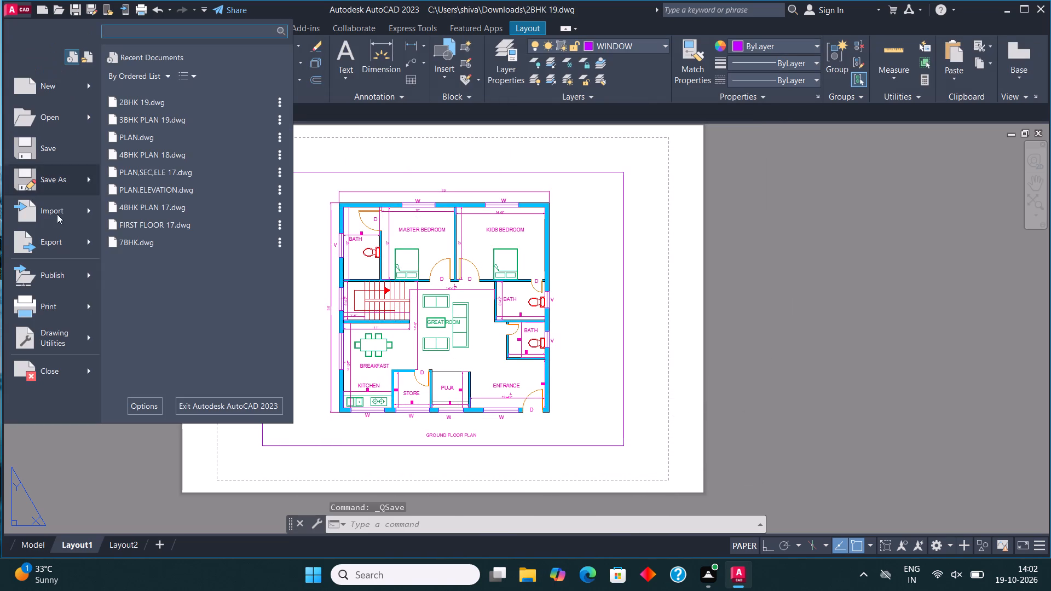
click(51, 301)
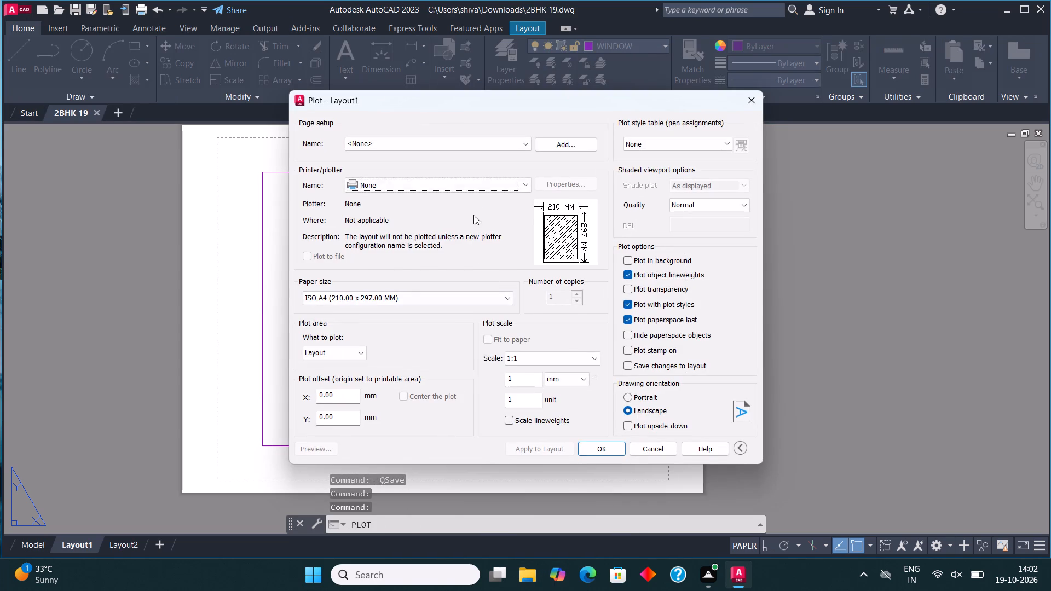
click(486, 182)
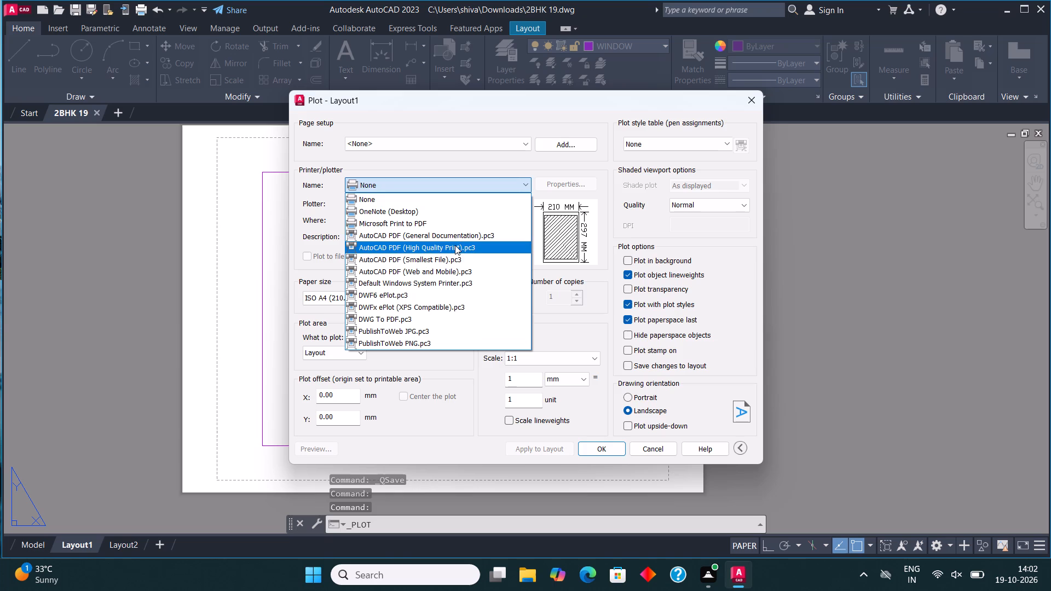
click(455, 245)
click(347, 350)
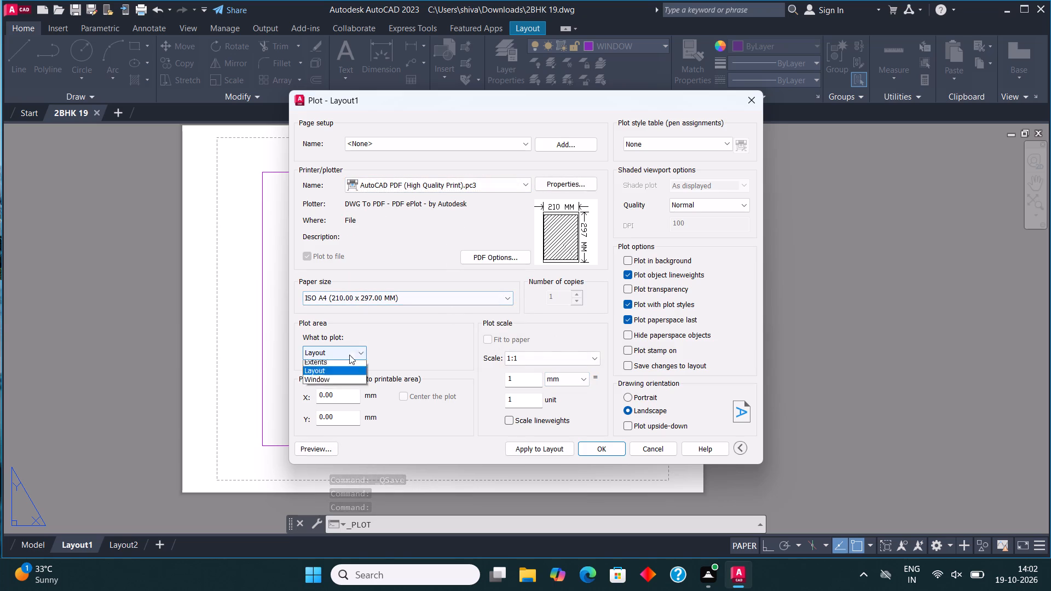
click(351, 391)
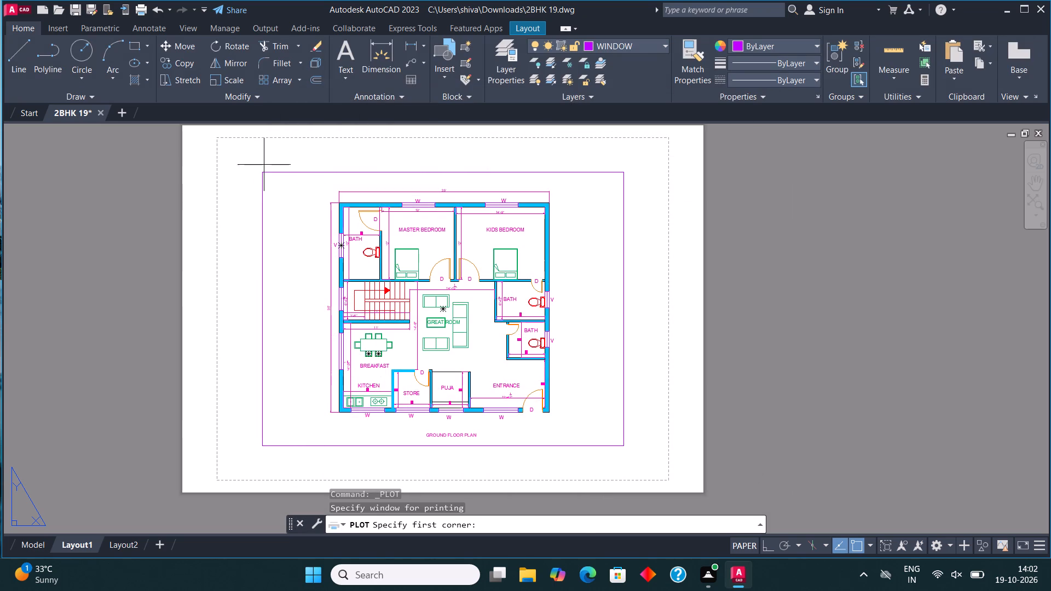
click(262, 173)
click(626, 443)
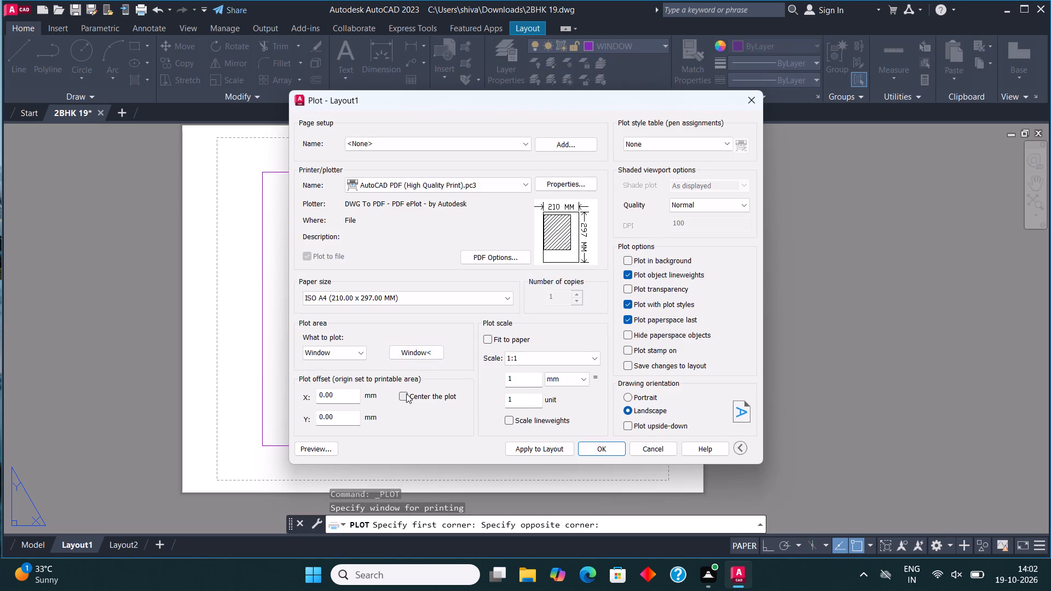
click(406, 393)
click(486, 339)
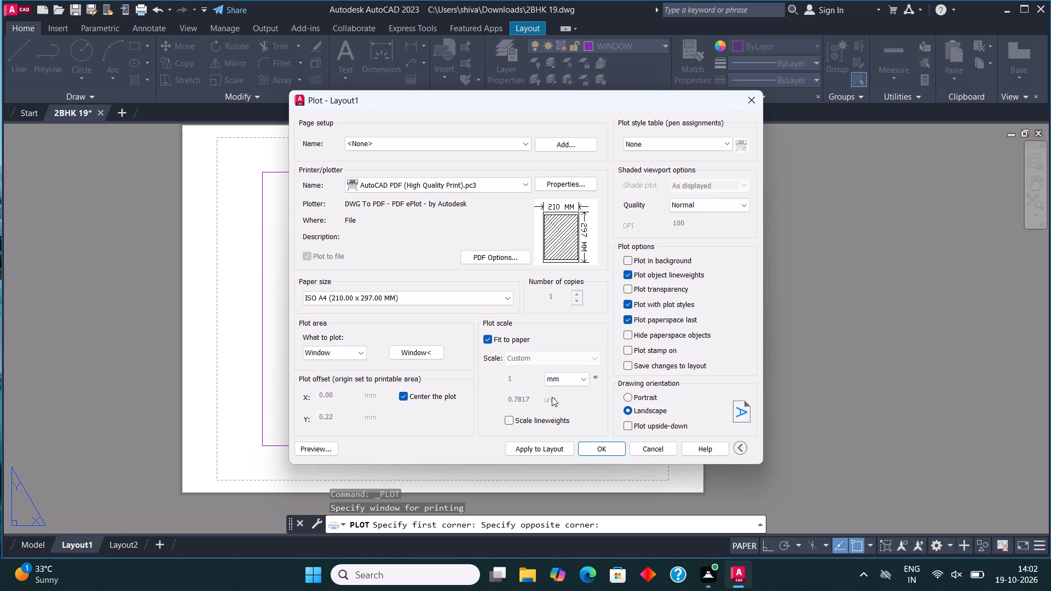
click(556, 445)
Plot the layout to 2BHK 19-Layout1.pdf in the Downloads folder, look over the PDF and close it.
click(594, 444)
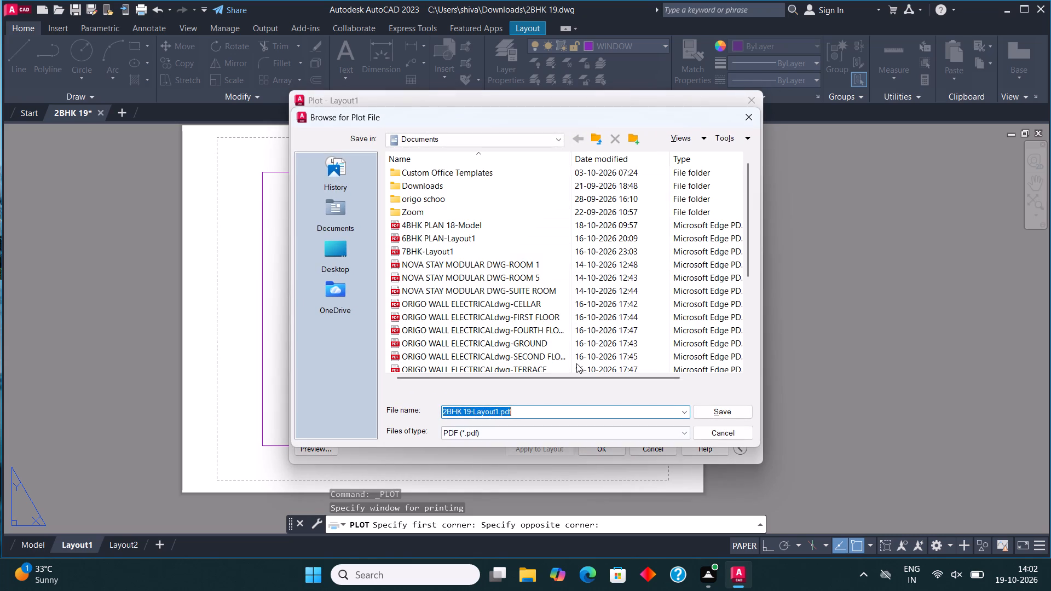
click(491, 139)
click(478, 262)
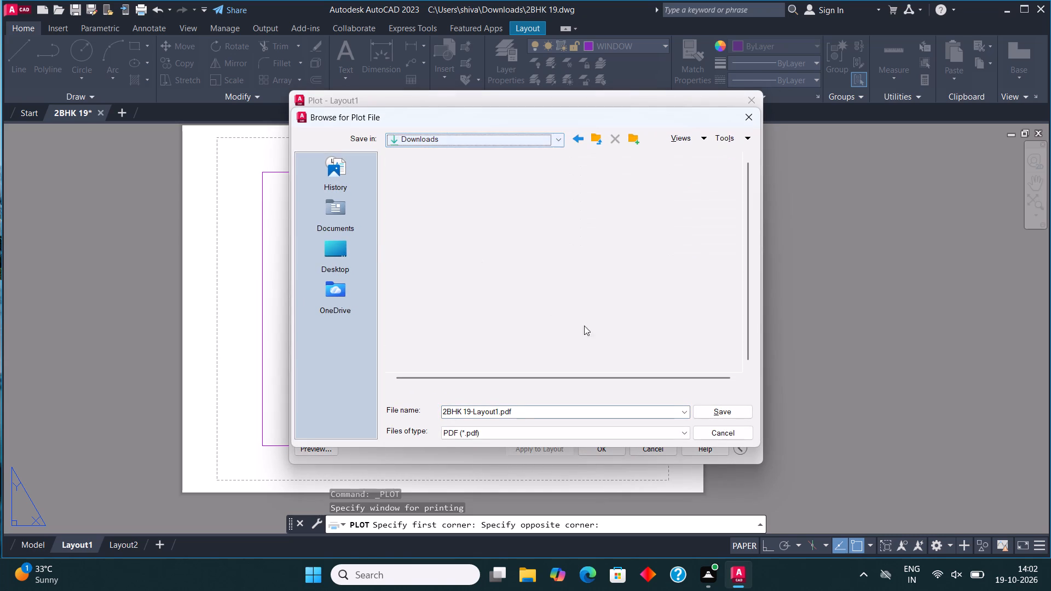
click(713, 408)
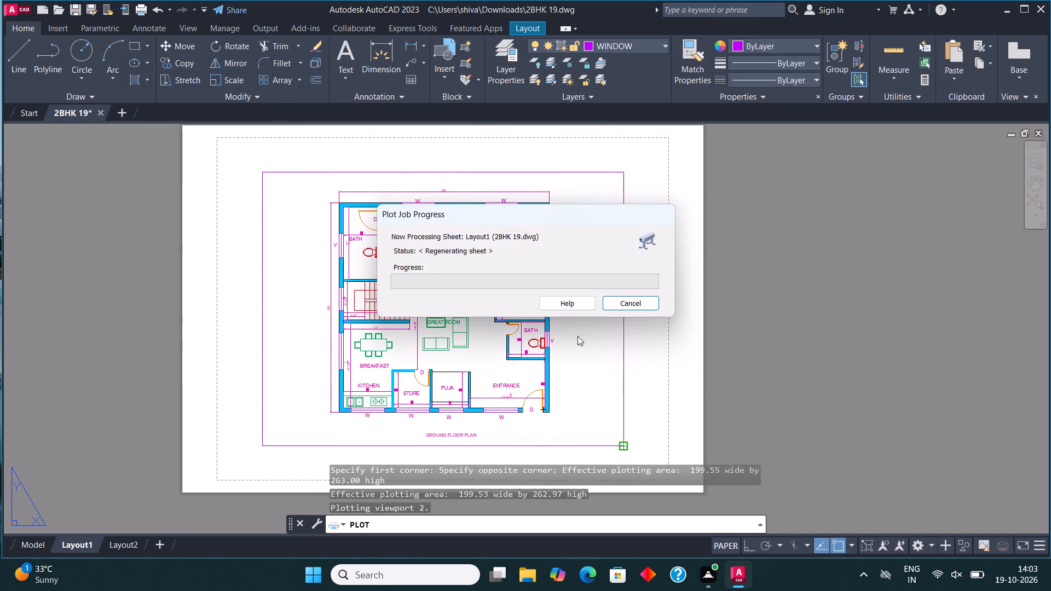
scroll(582, 340, down, 5)
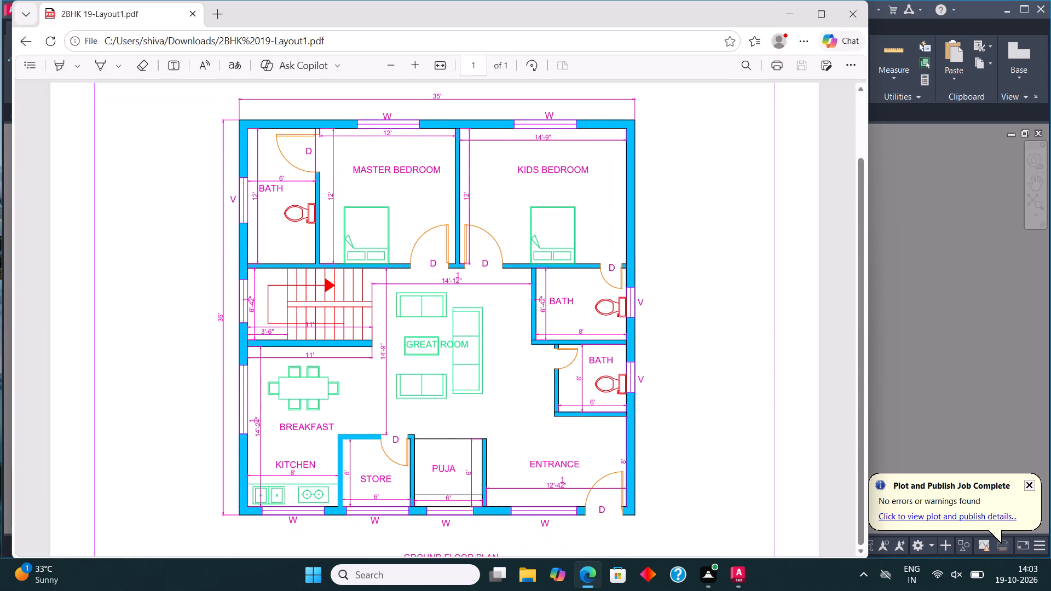
scroll(584, 341, down, 1)
click(860, 12)
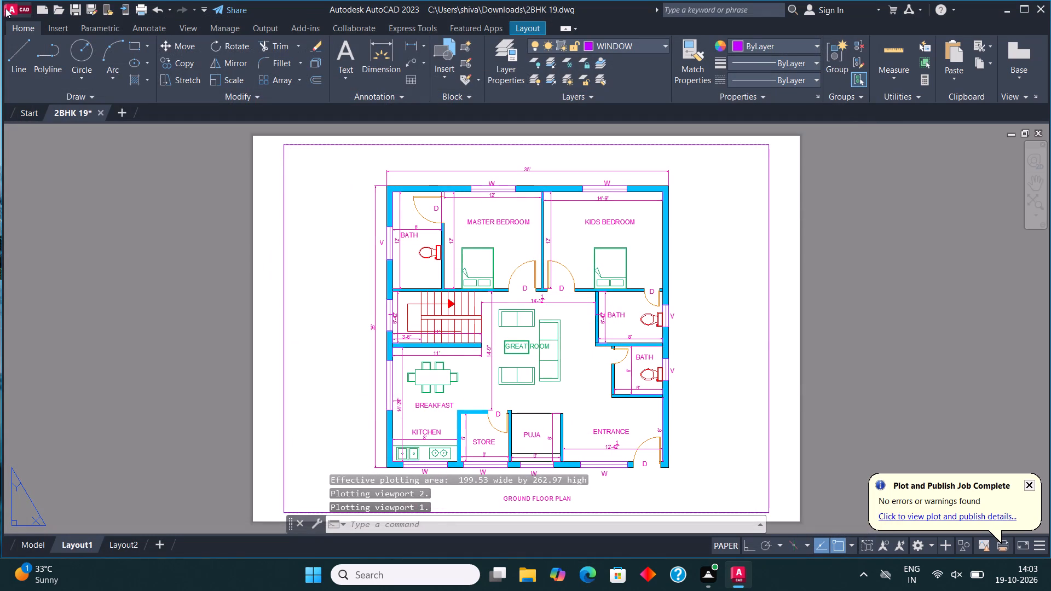
Export the current layout in DWF format as 2BHK 19.dwf in the Downloads folder.
click(10, 0)
click(9, 9)
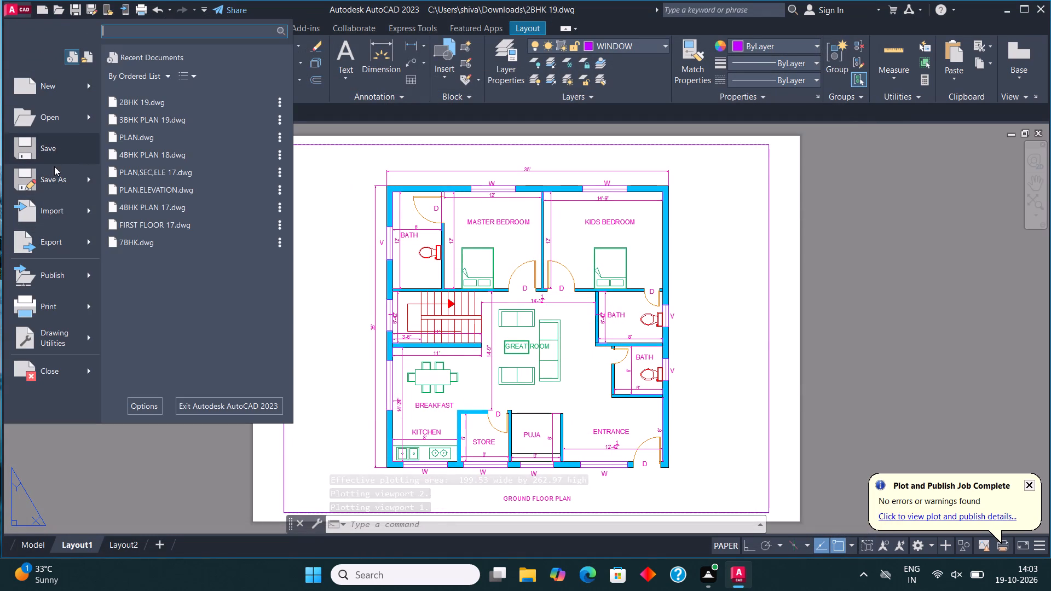
click(56, 247)
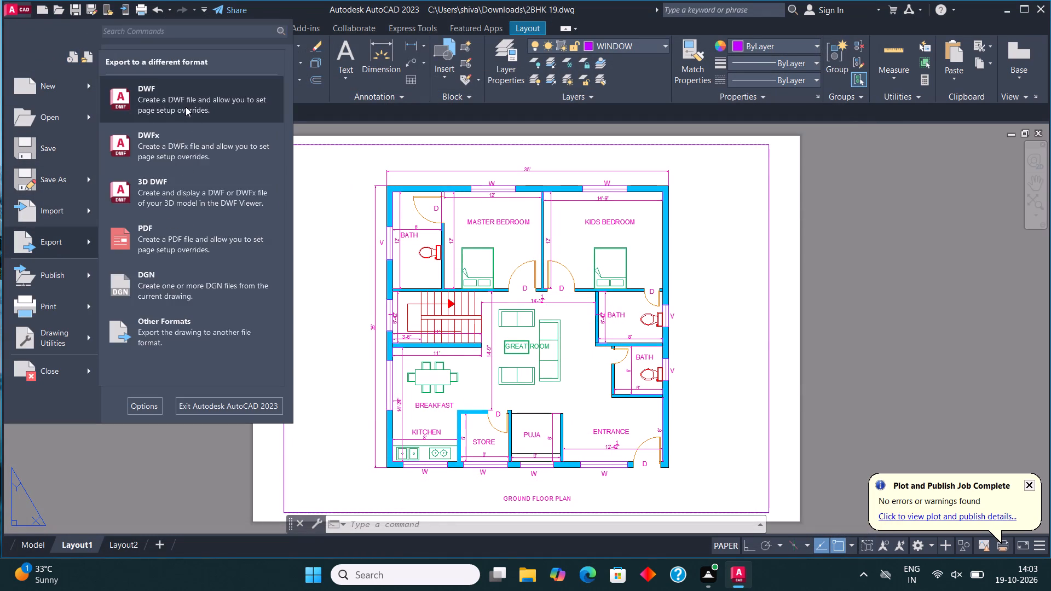
click(186, 107)
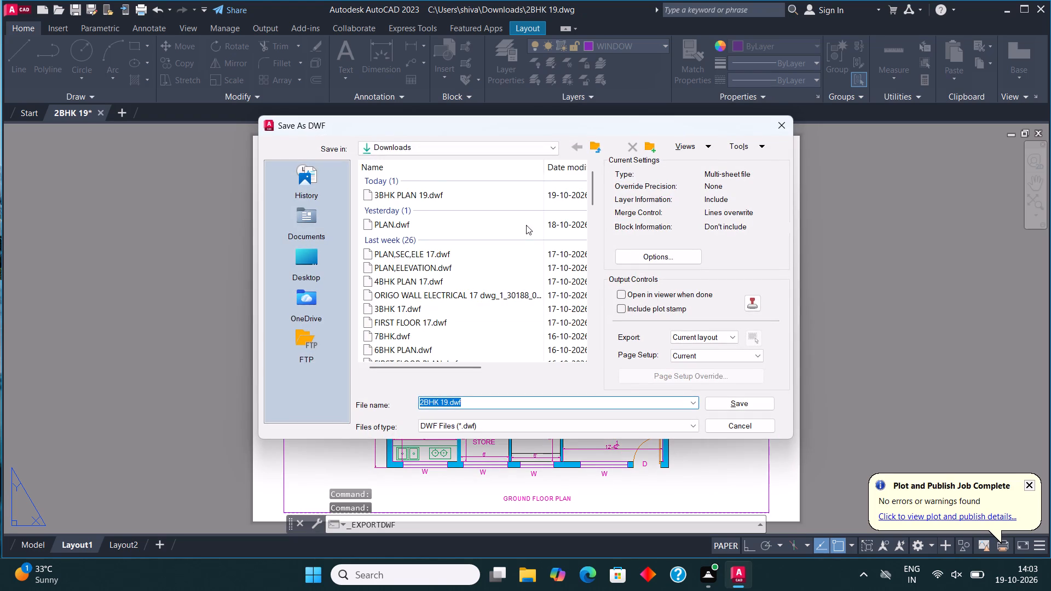
click(736, 401)
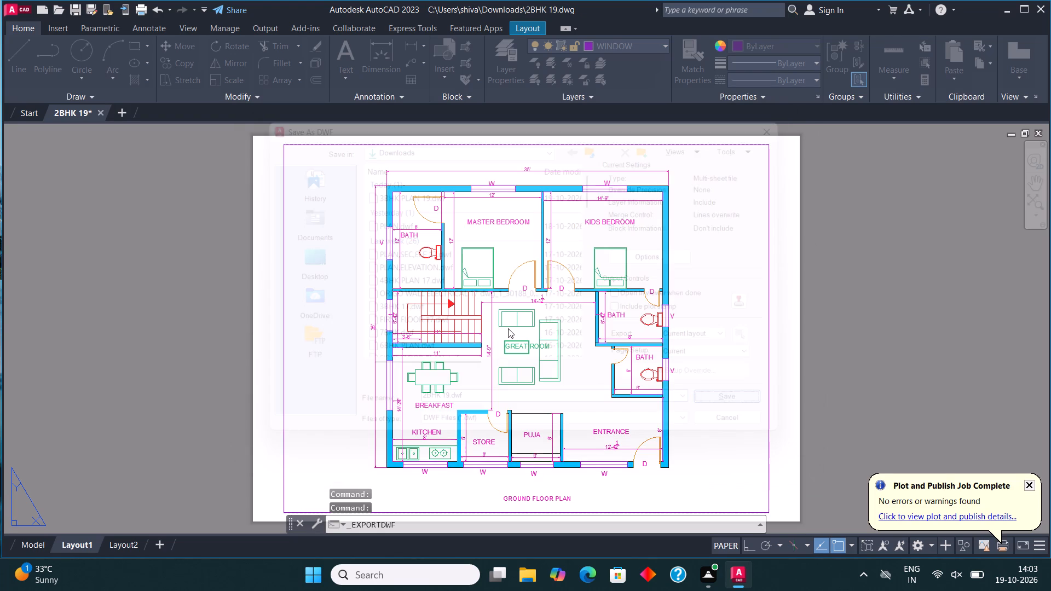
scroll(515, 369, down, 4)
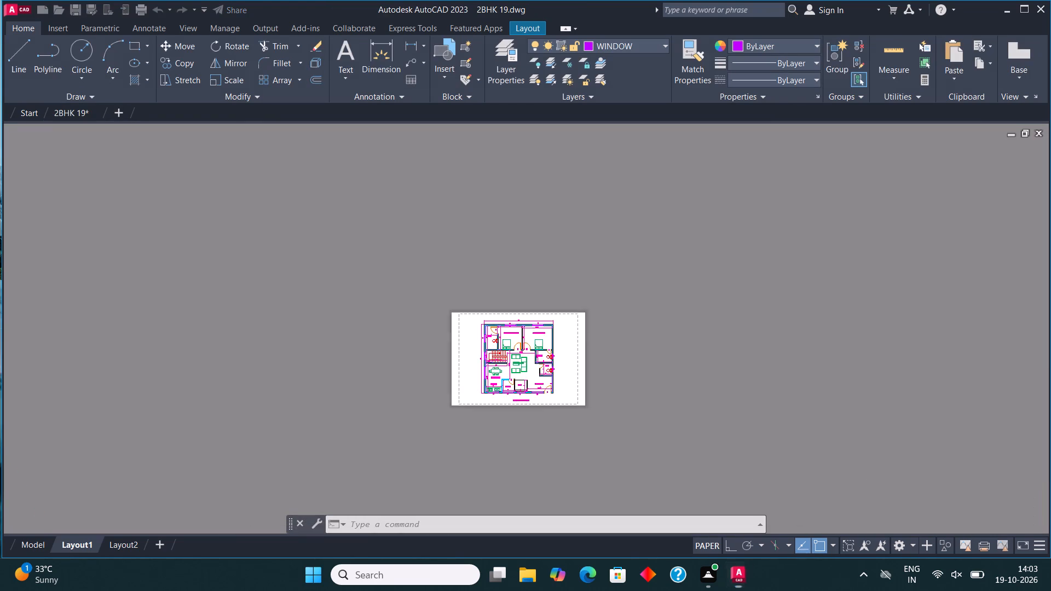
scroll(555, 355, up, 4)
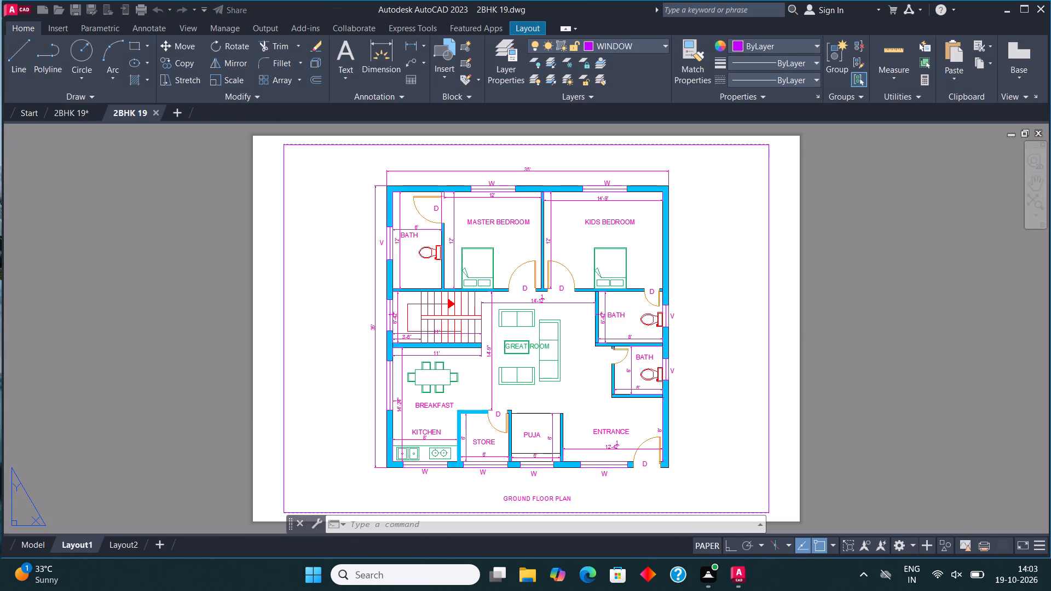